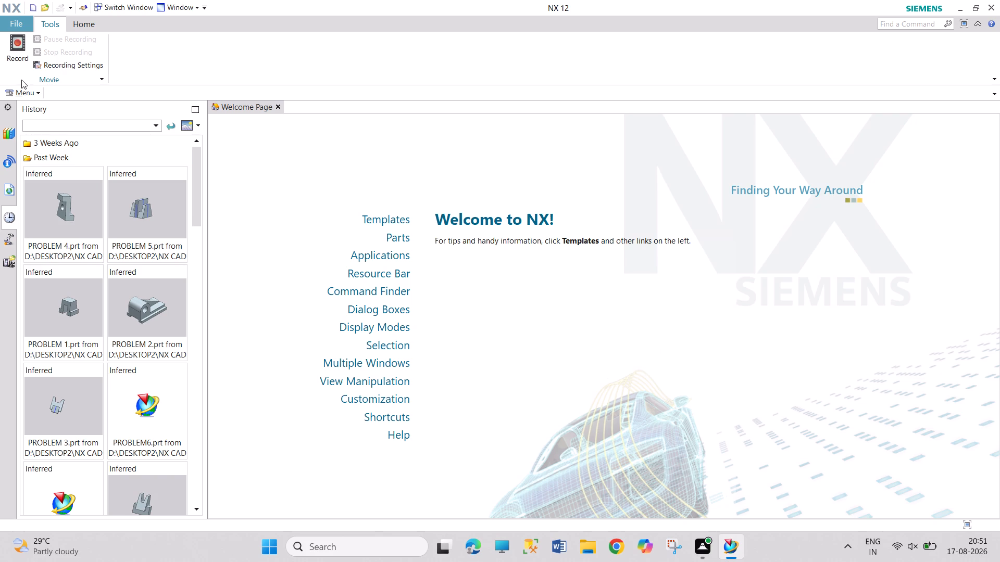
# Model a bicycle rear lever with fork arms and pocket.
# Create a new part from the Model template in millimetres.
pyautogui.click(81, 27)
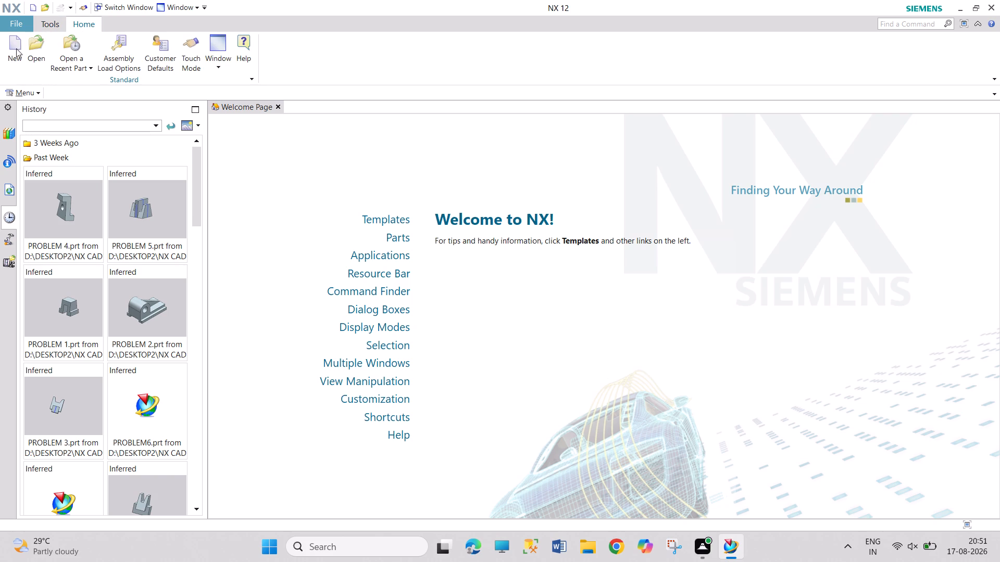
pyautogui.click(11, 50)
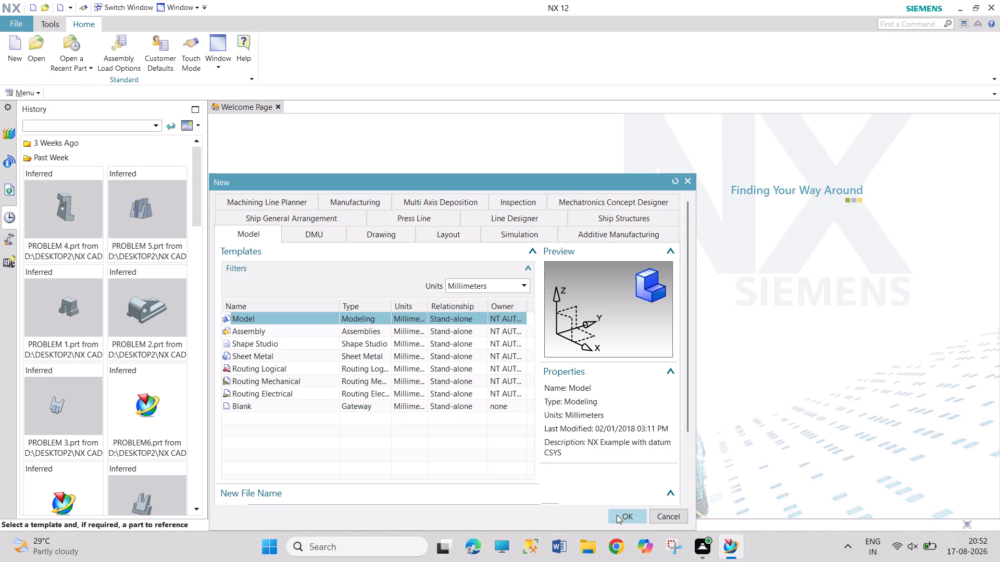
pyautogui.click(616, 515)
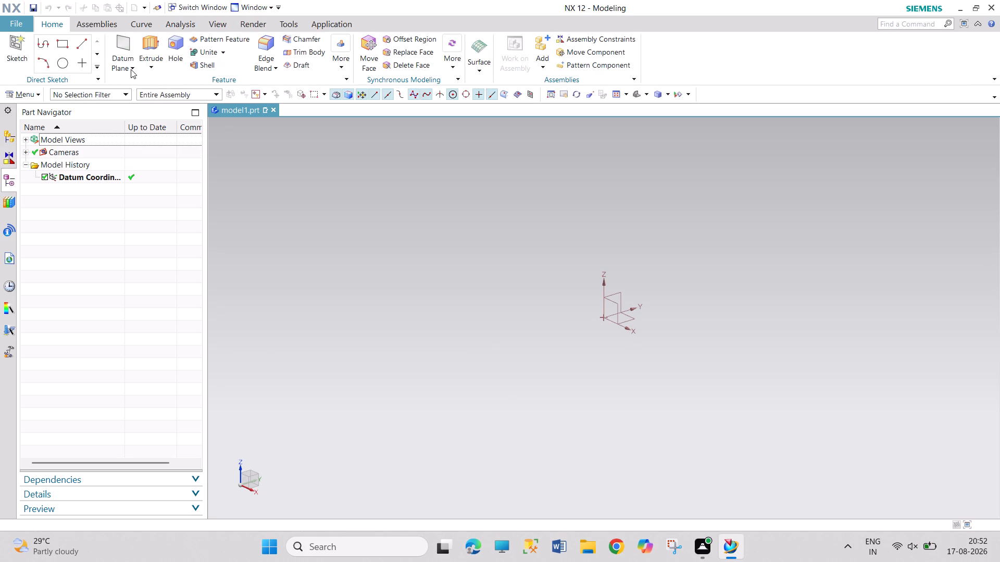
# In the sketch task environment, sketch a circle centred on the origin of the default XY plane and finish the sketch.
pyautogui.click(37, 92)
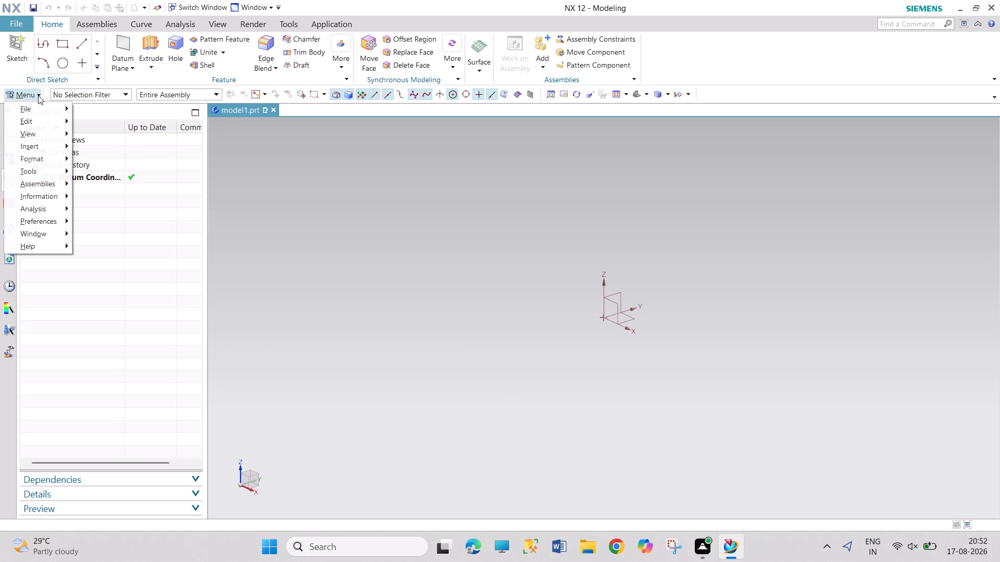
pyautogui.click(51, 147)
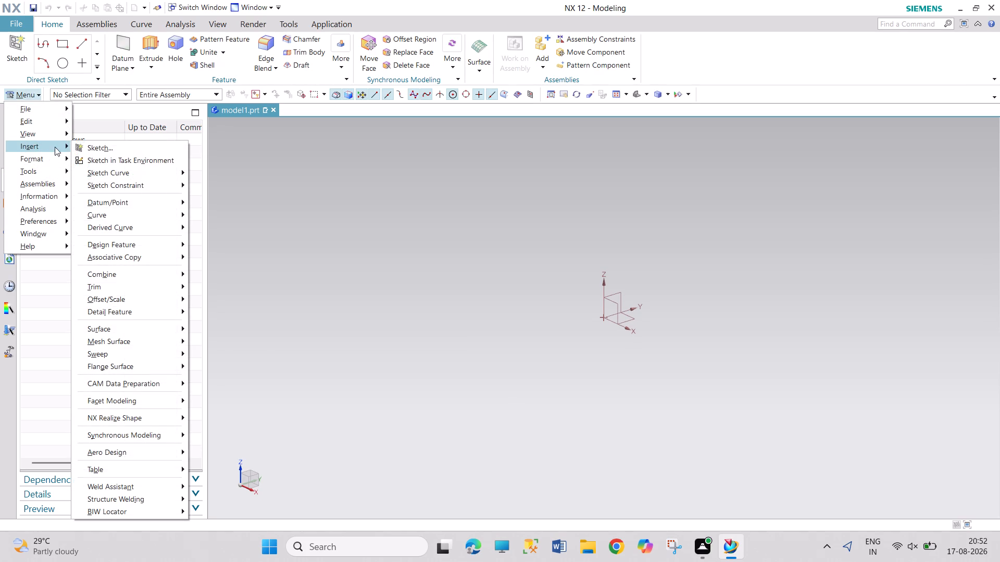
pyautogui.click(85, 161)
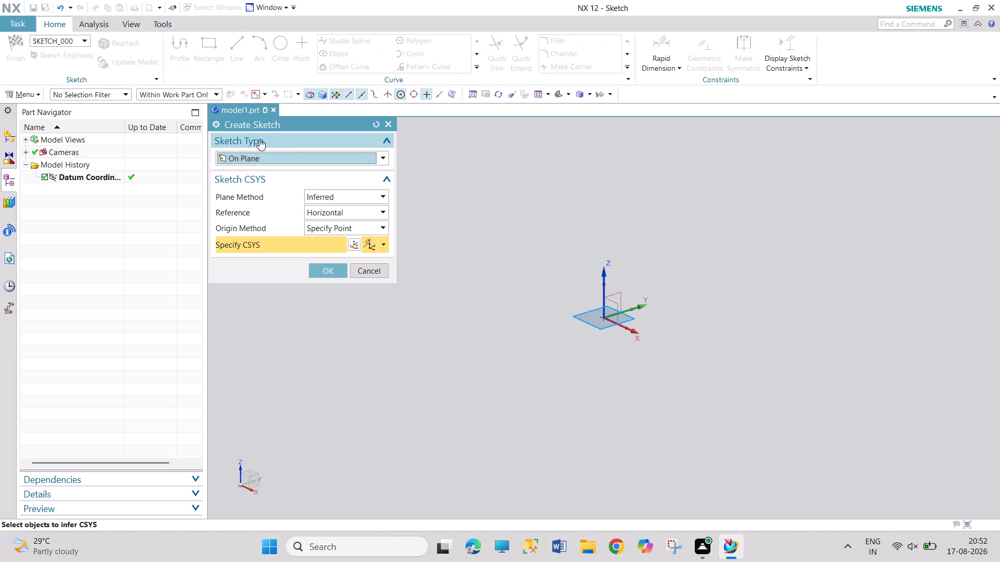
pyautogui.click(338, 272)
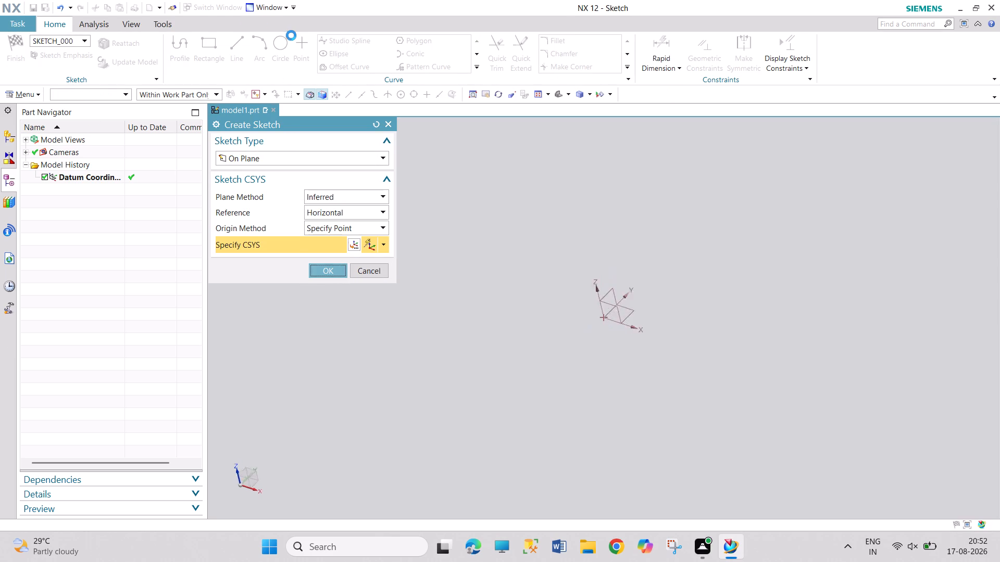
pyautogui.click(281, 43)
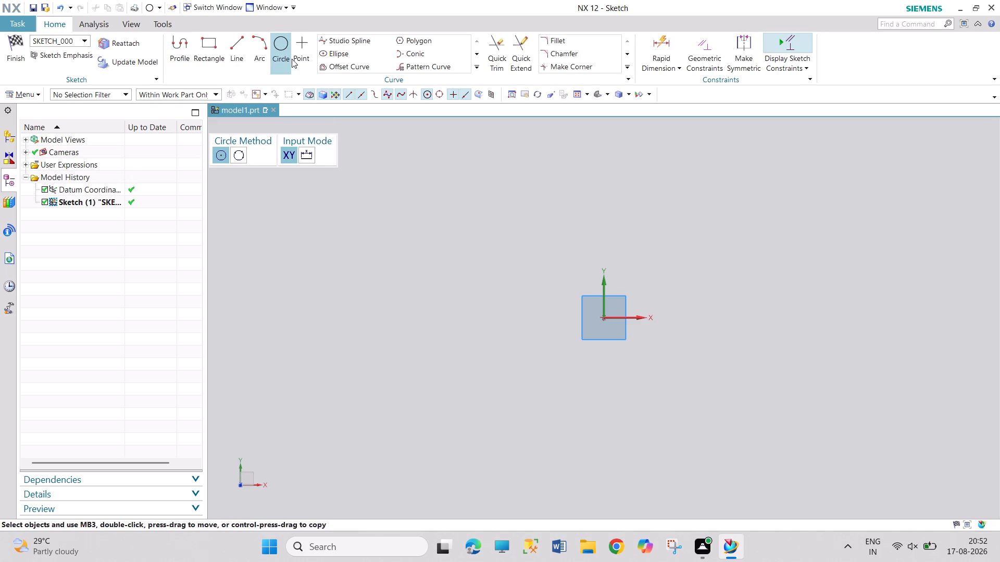
pyautogui.click(604, 317)
pyautogui.click(658, 427)
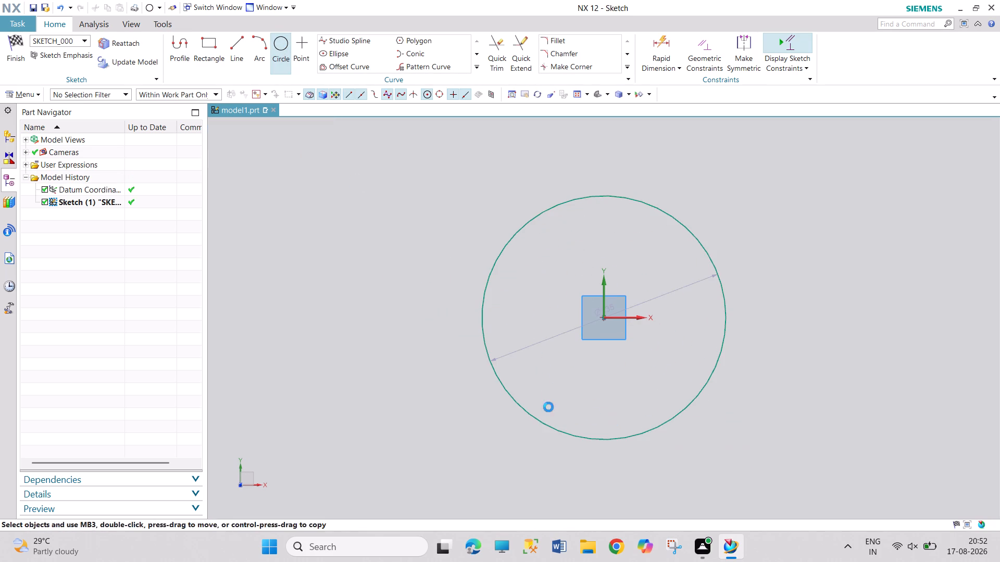
pyautogui.click(332, 120)
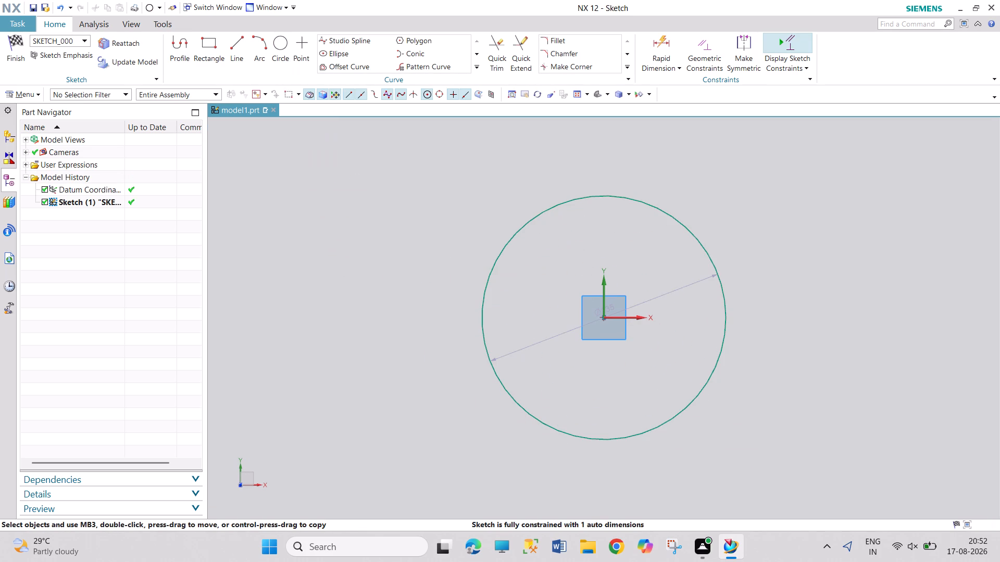
pyautogui.click(23, 55)
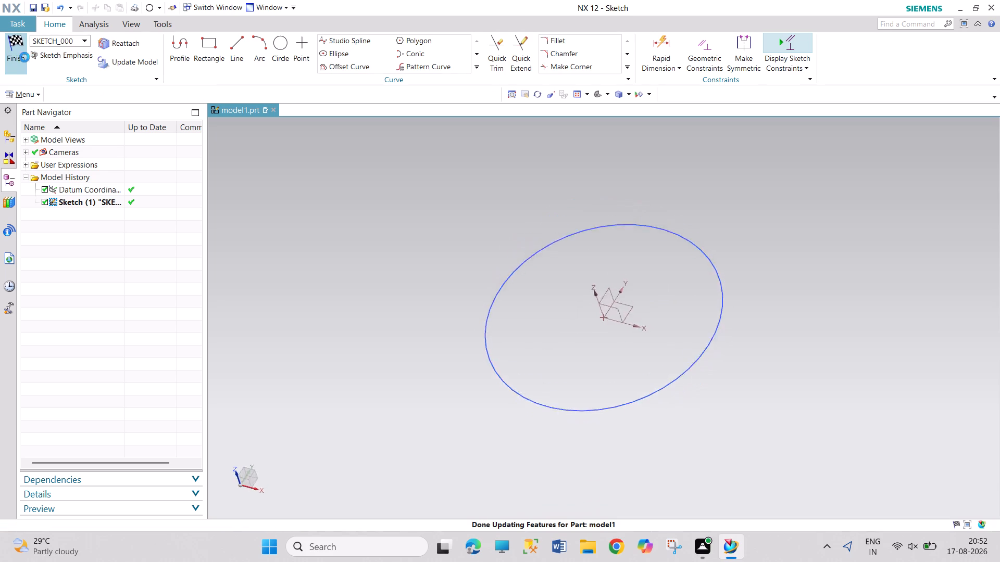
# Extrude the circle from 0 to 30 mm into a solid disc.
pyautogui.click(145, 46)
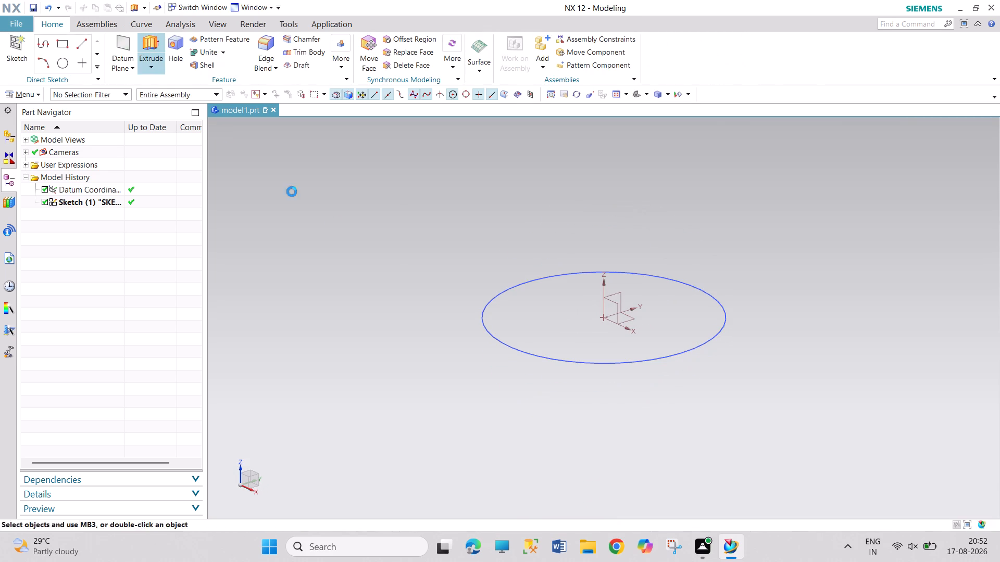
pyautogui.click(570, 364)
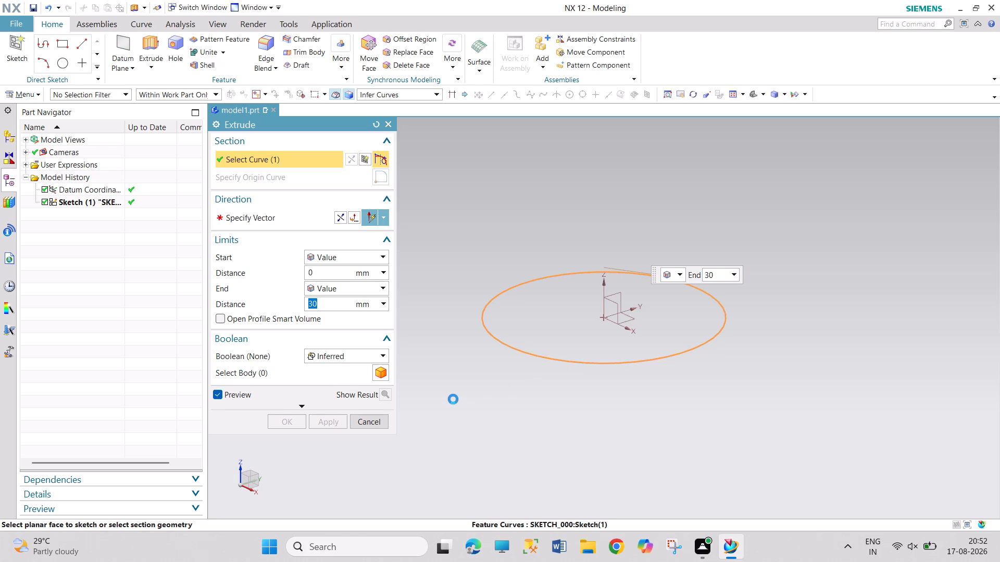
pyautogui.click(278, 426)
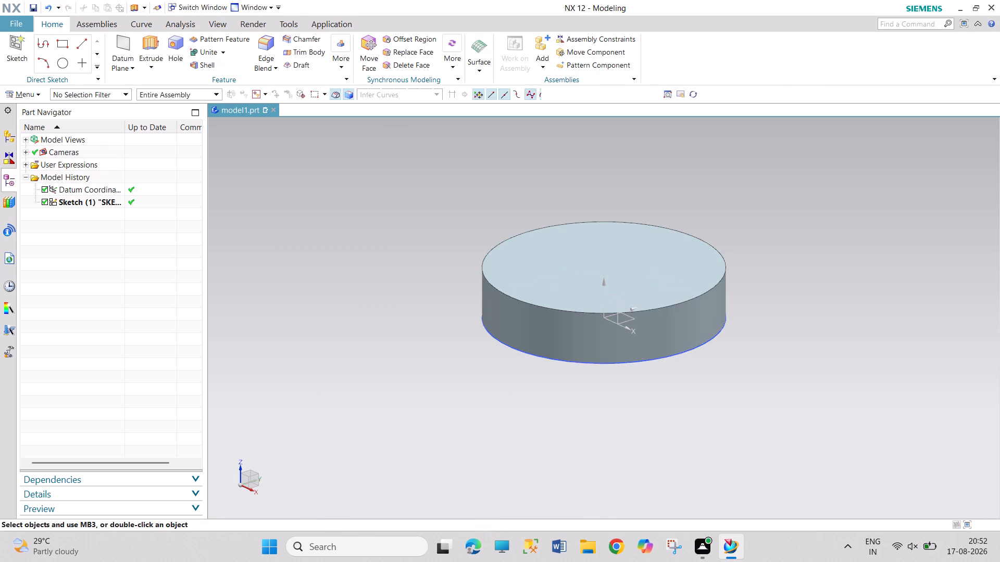
# On the disc's top face, sketch a rectangle from the sketch origin into the positive-X, negative-Y quadrant and finish the sketch.
pyautogui.click(27, 91)
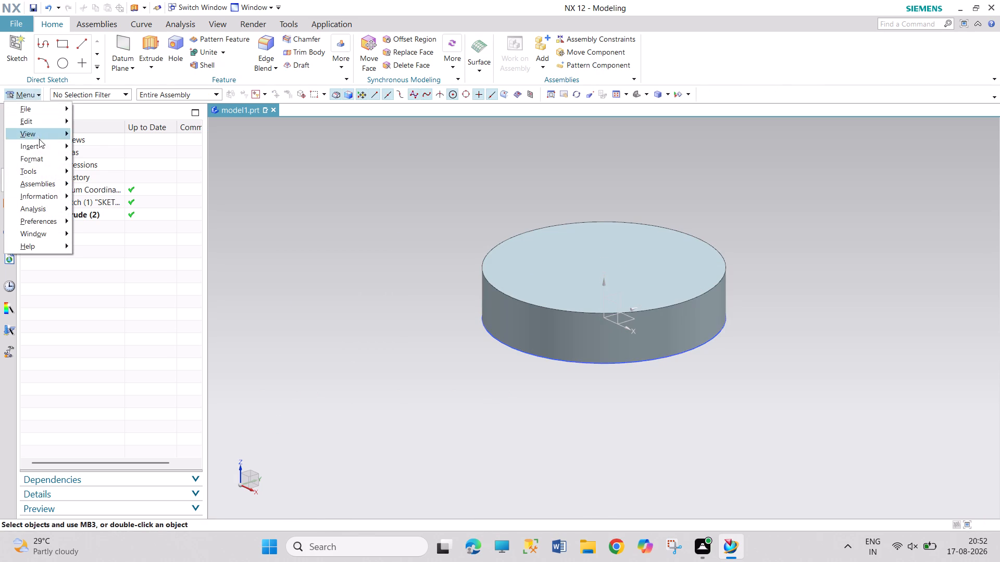
pyautogui.click(45, 145)
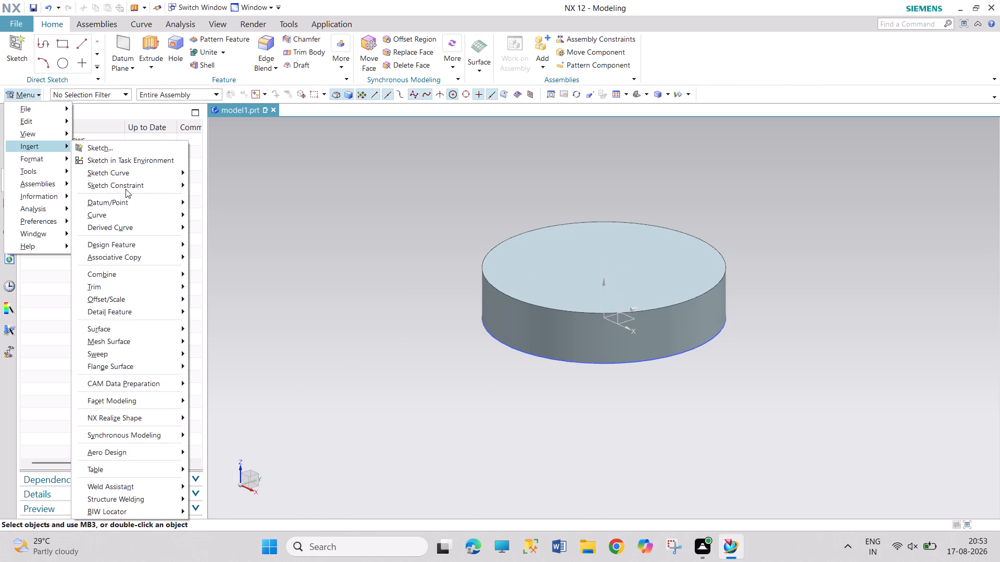
pyautogui.click(149, 163)
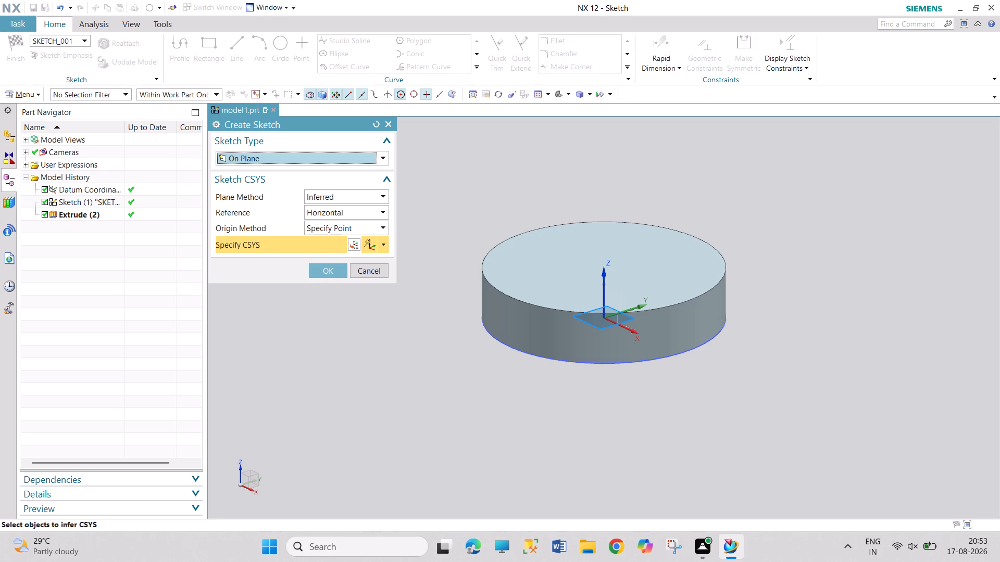
pyautogui.click(530, 276)
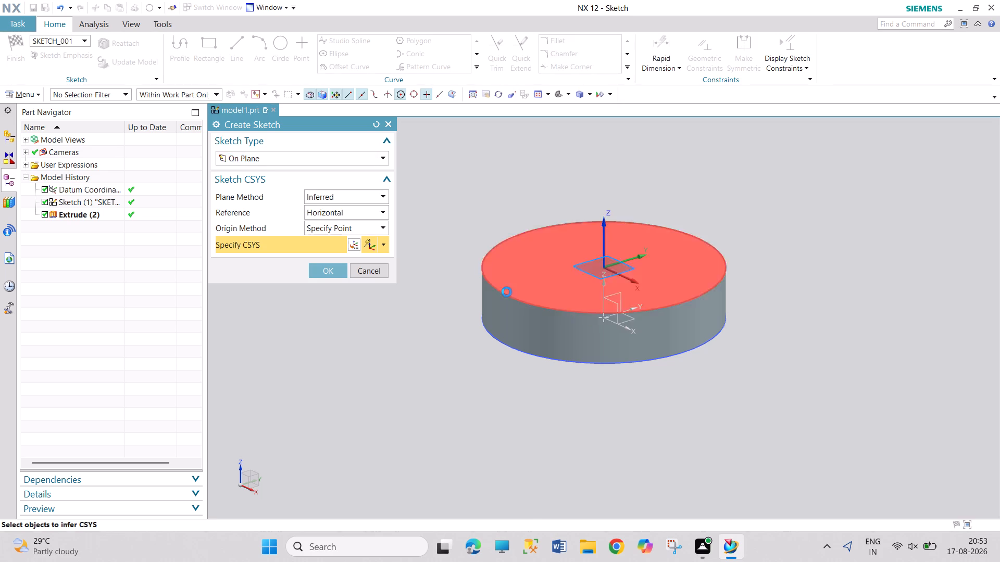
pyautogui.click(507, 295)
pyautogui.click(317, 271)
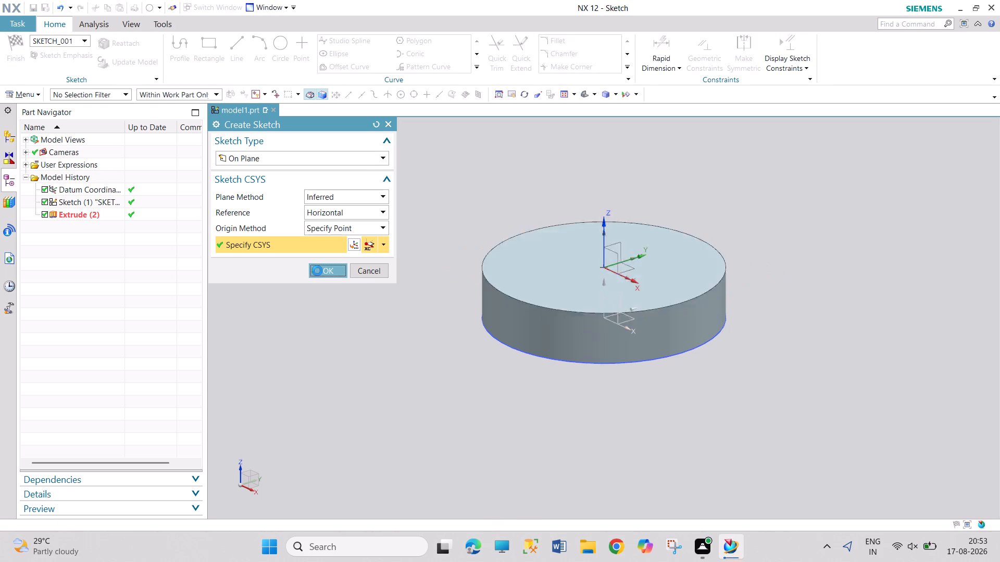
pyautogui.click(204, 51)
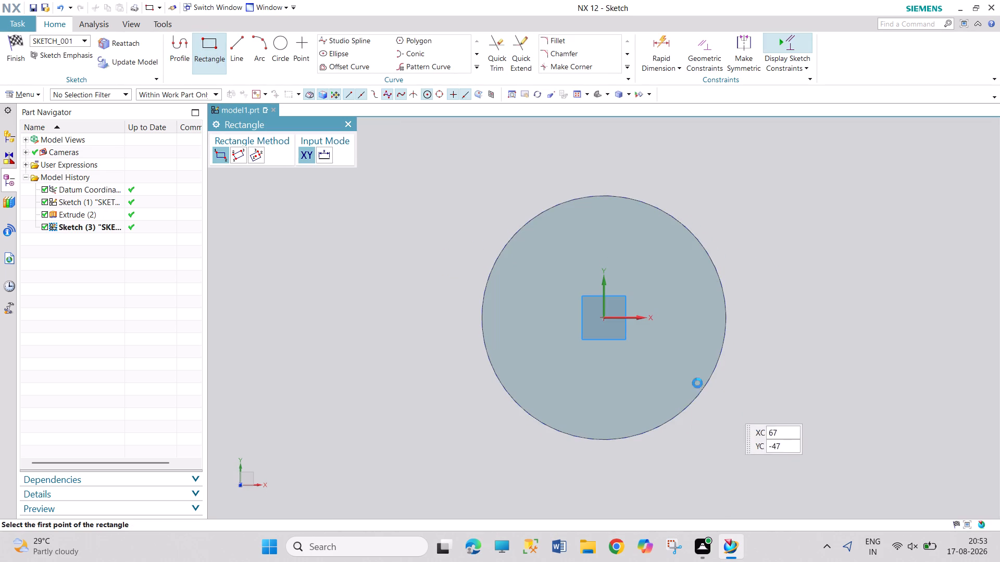
pyautogui.click(605, 317)
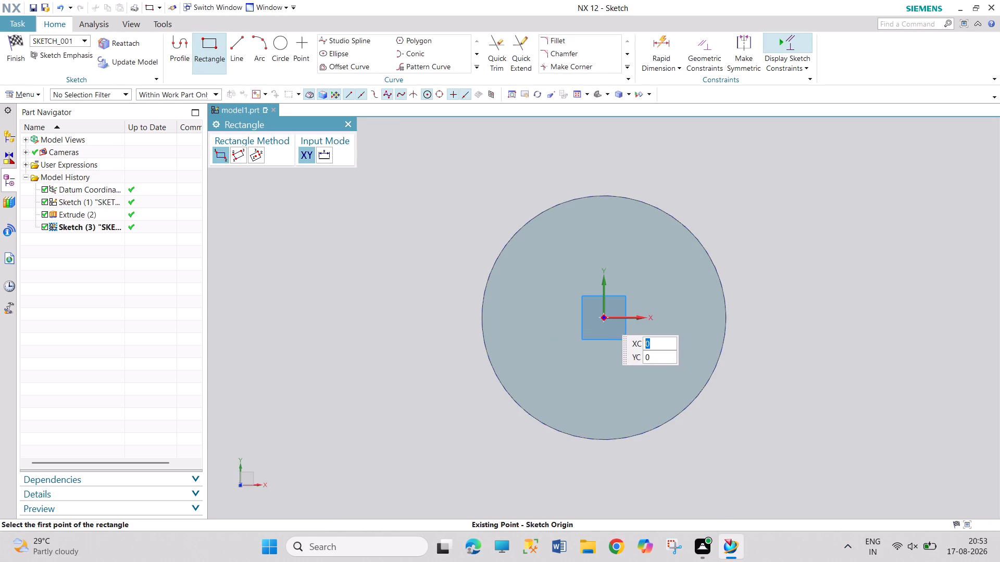
pyautogui.click(678, 388)
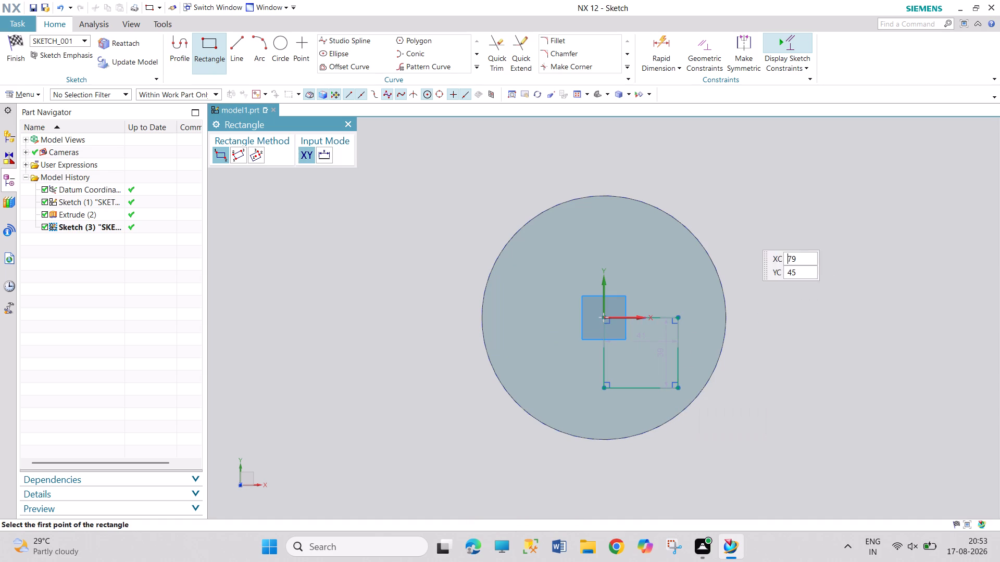
pyautogui.click(349, 126)
pyautogui.click(9, 58)
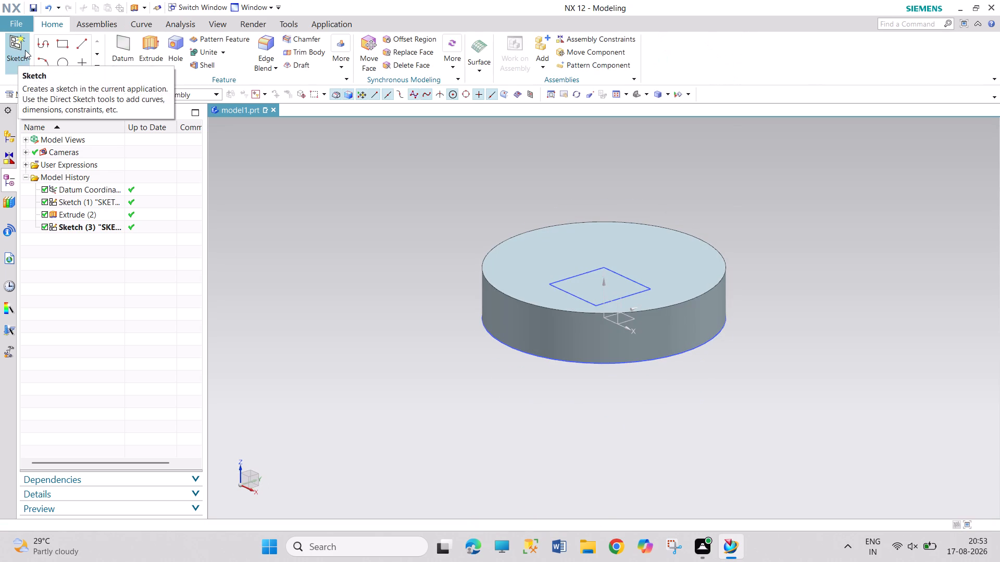
# Extrude the rectangle 30 mm in the reversed direction, down into the disc, with the Boolean set to Unite and the section direction flipped.
pyautogui.click(147, 40)
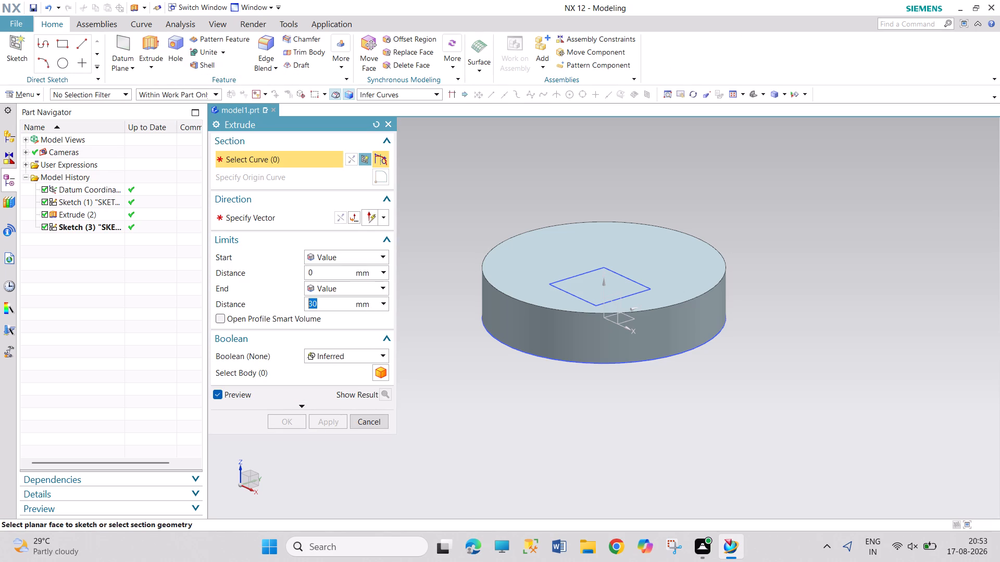
pyautogui.click(573, 295)
pyautogui.click(378, 352)
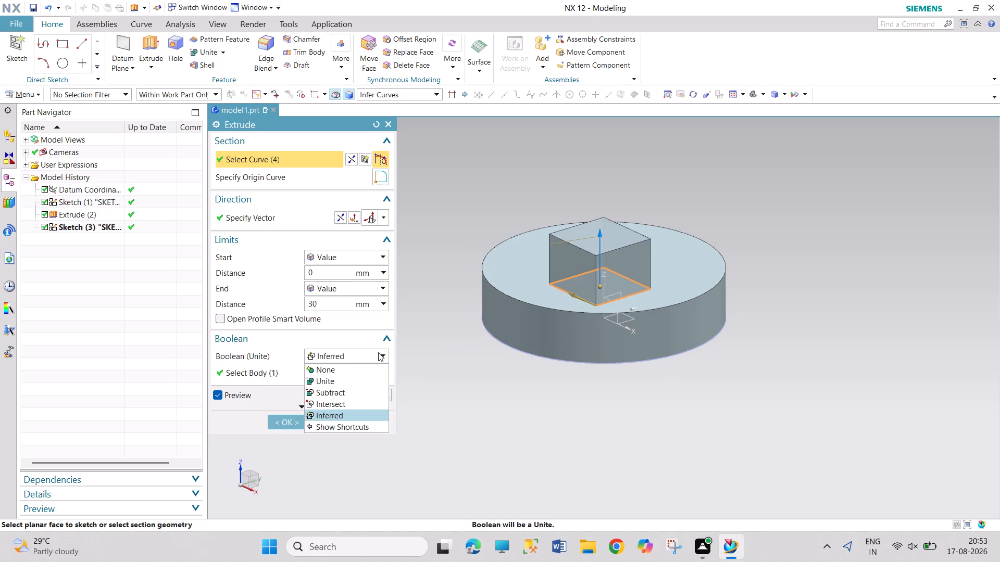
pyautogui.click(353, 383)
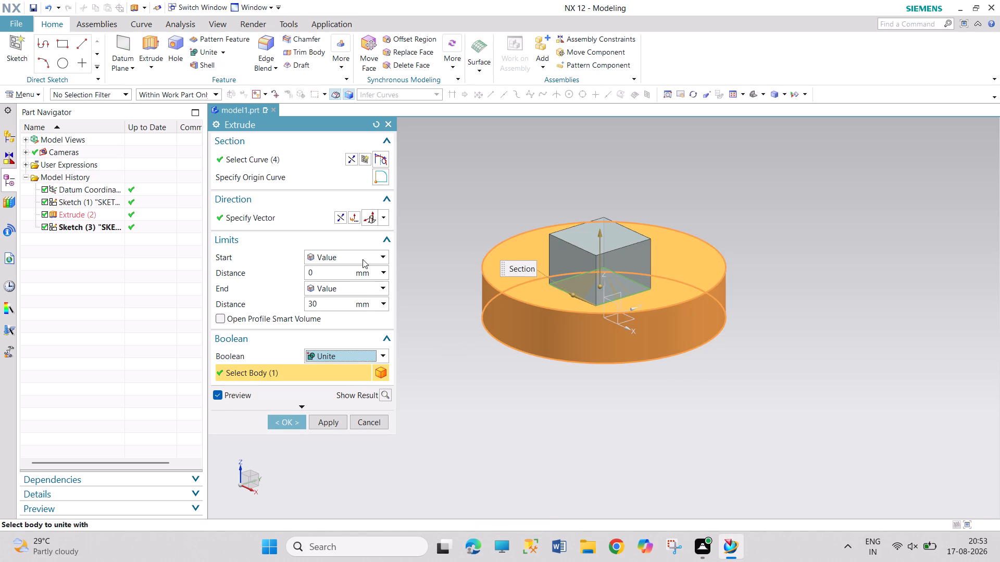
pyautogui.click(339, 218)
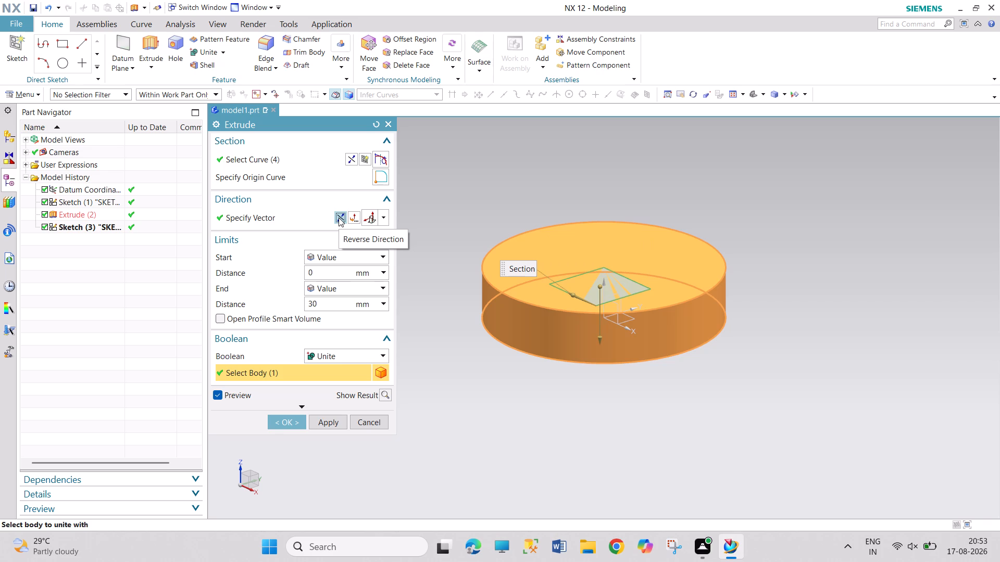
pyautogui.click(352, 160)
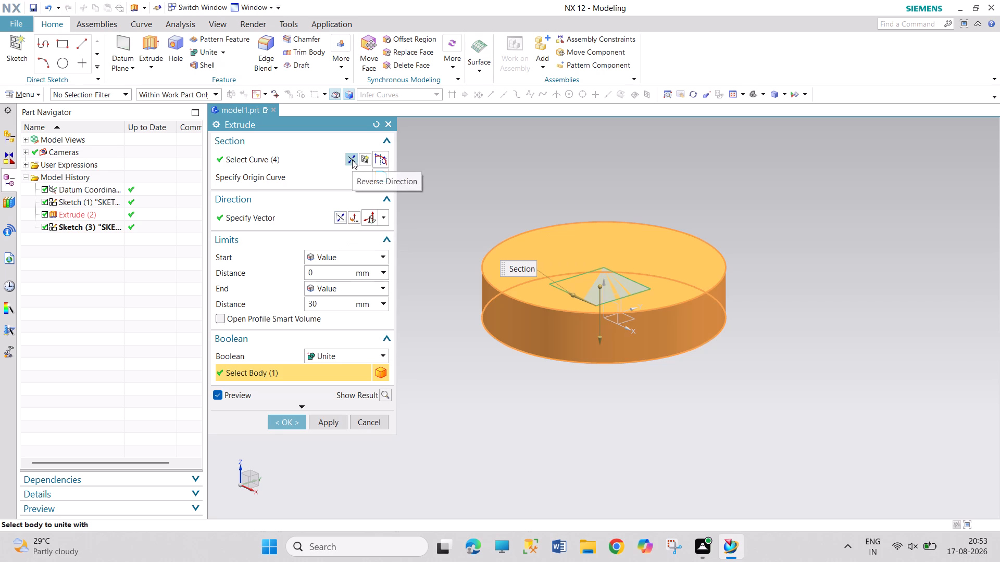
pyautogui.click(283, 420)
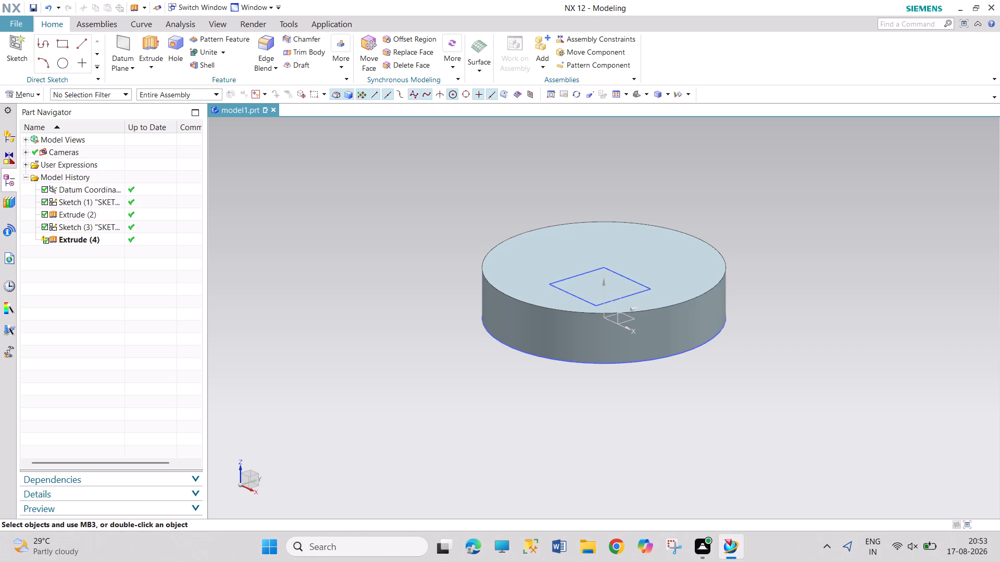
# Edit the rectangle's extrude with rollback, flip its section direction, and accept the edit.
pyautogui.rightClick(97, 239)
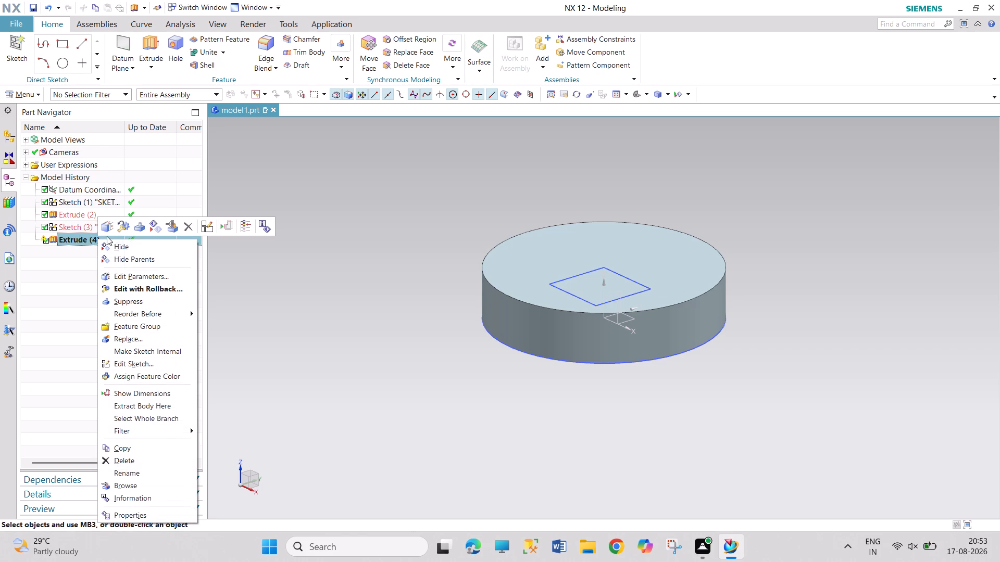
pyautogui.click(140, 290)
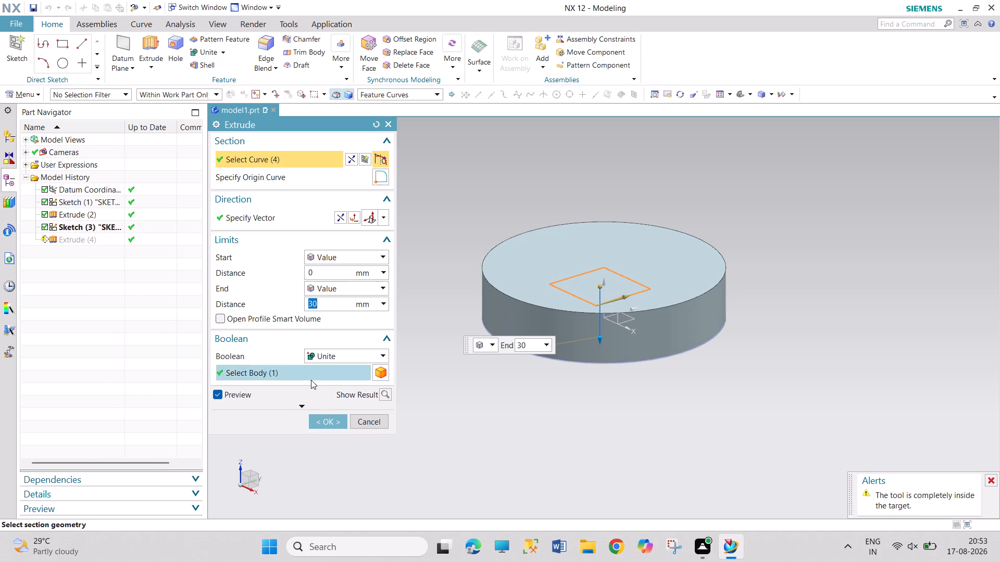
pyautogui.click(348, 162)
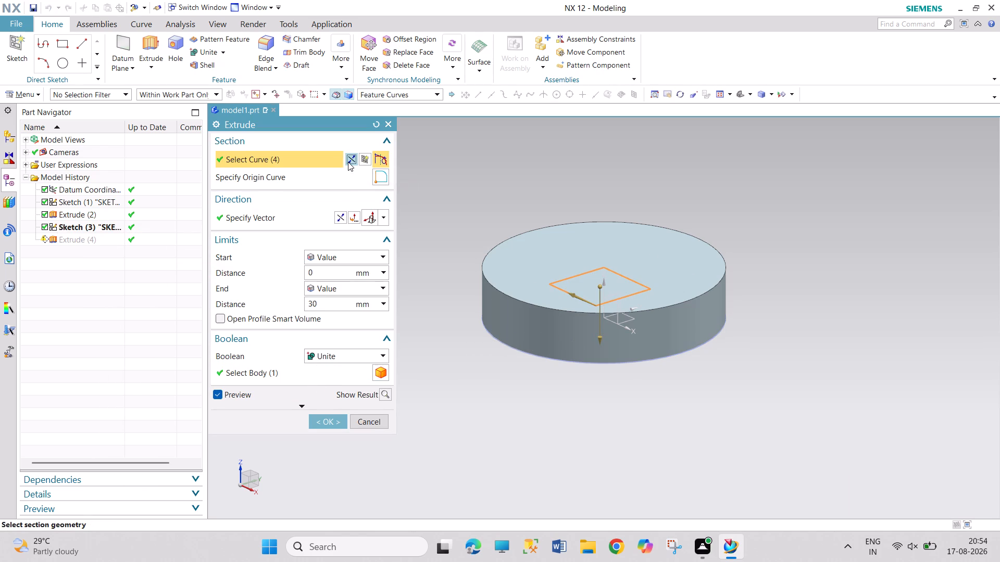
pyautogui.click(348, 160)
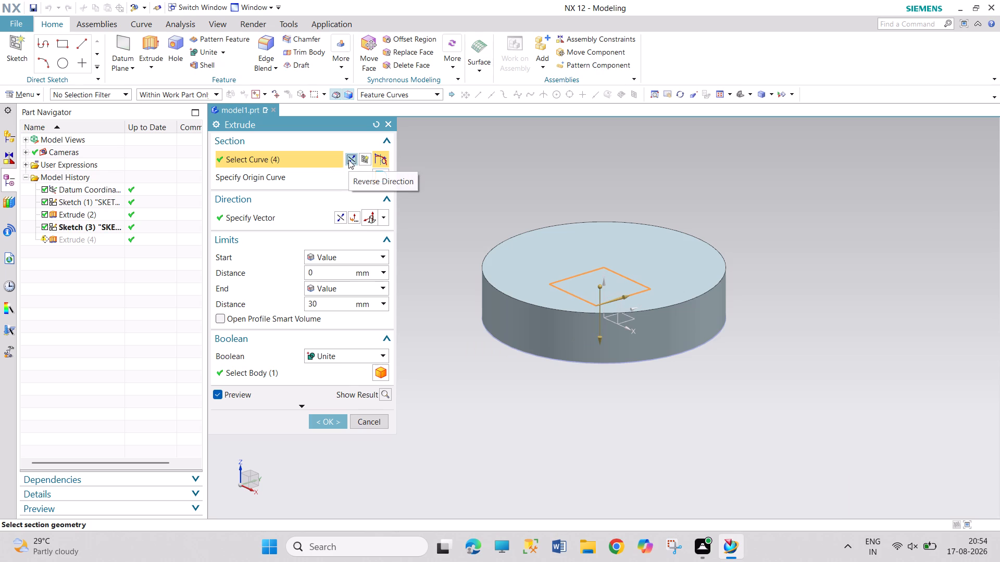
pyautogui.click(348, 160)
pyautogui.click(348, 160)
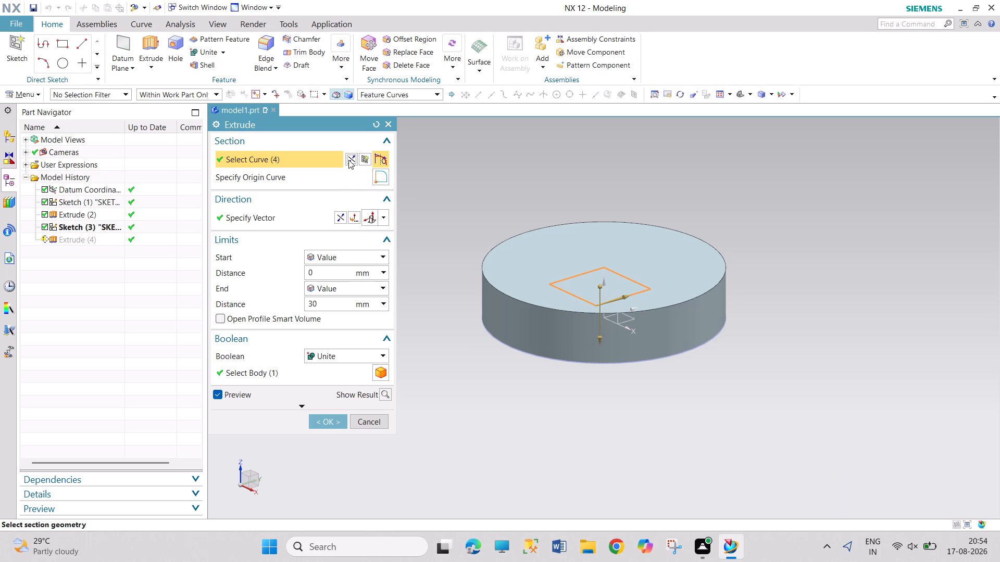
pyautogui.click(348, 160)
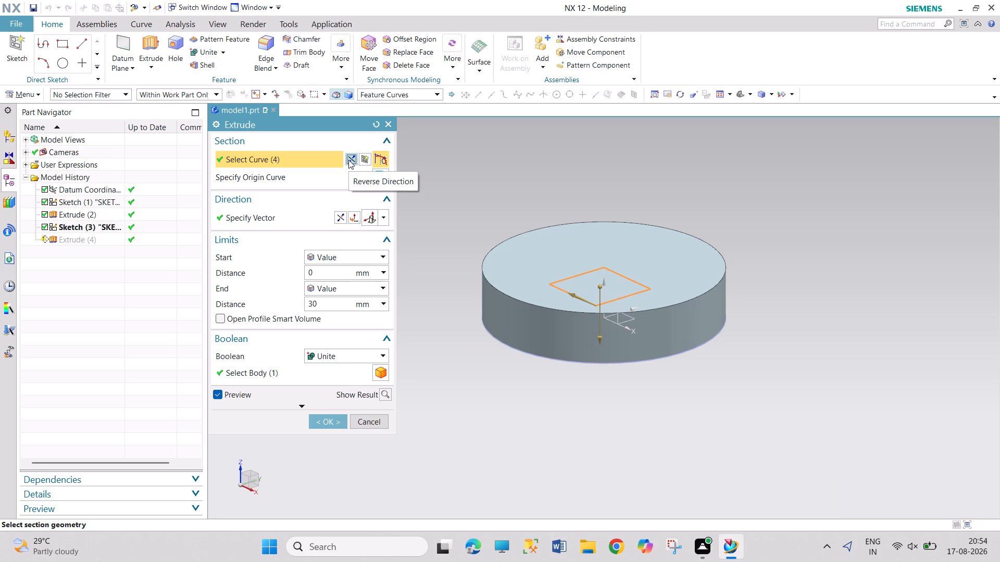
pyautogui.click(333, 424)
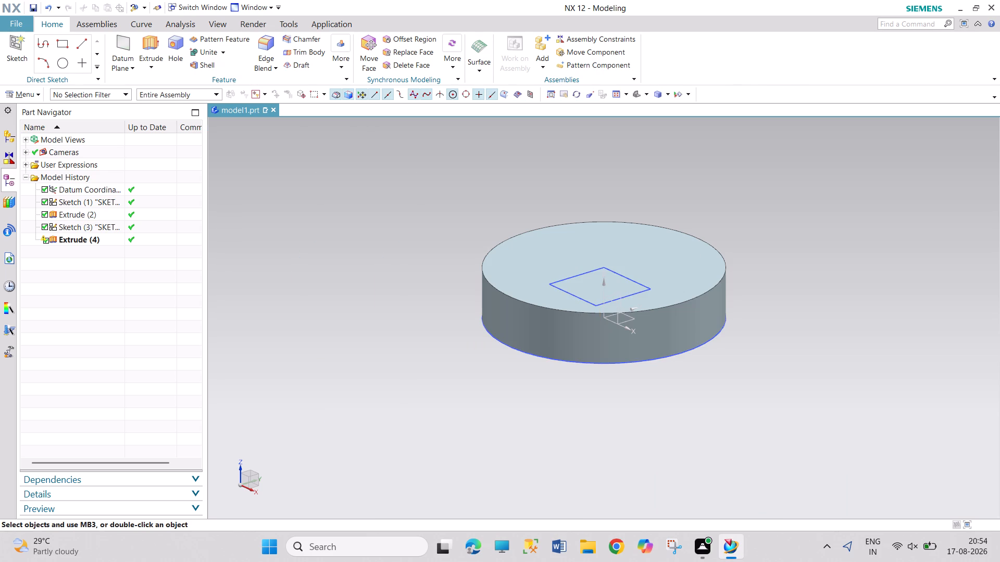
# Edit the rectangle's extrude again, reverse its direction to point up out of the disc, and reselect the rectangle as the section.
pyautogui.rightClick(103, 241)
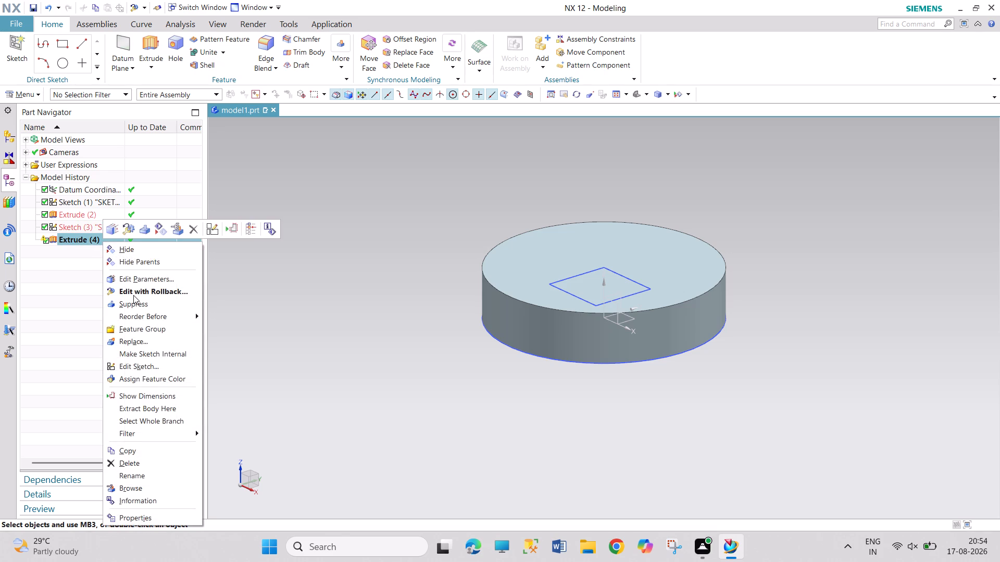
pyautogui.click(133, 295)
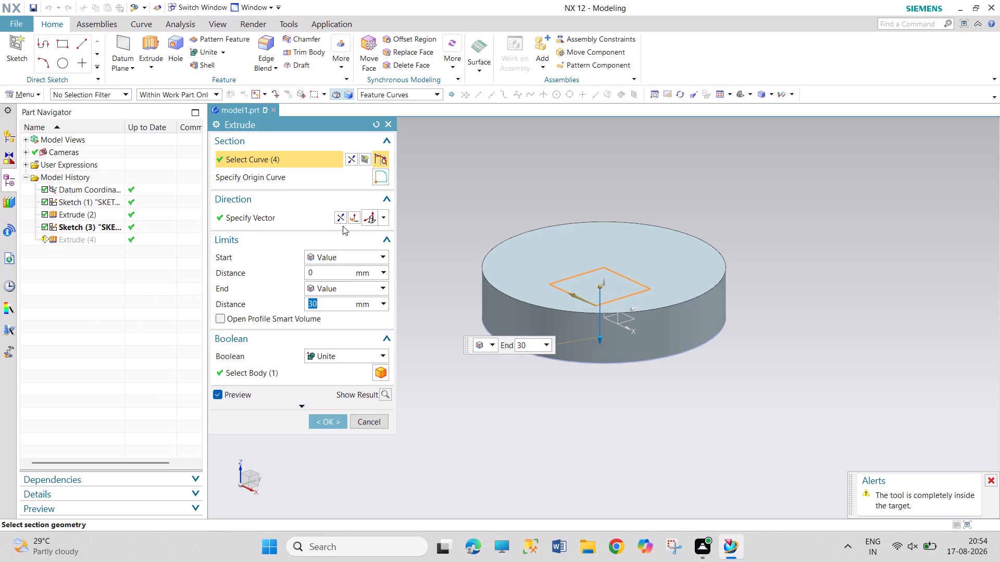
pyautogui.click(382, 216)
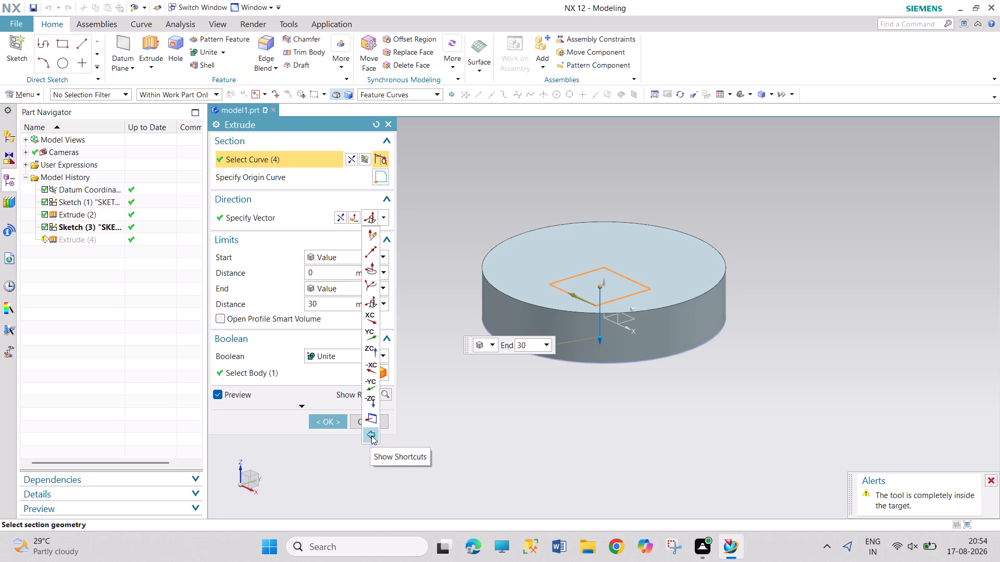
pyautogui.click(429, 280)
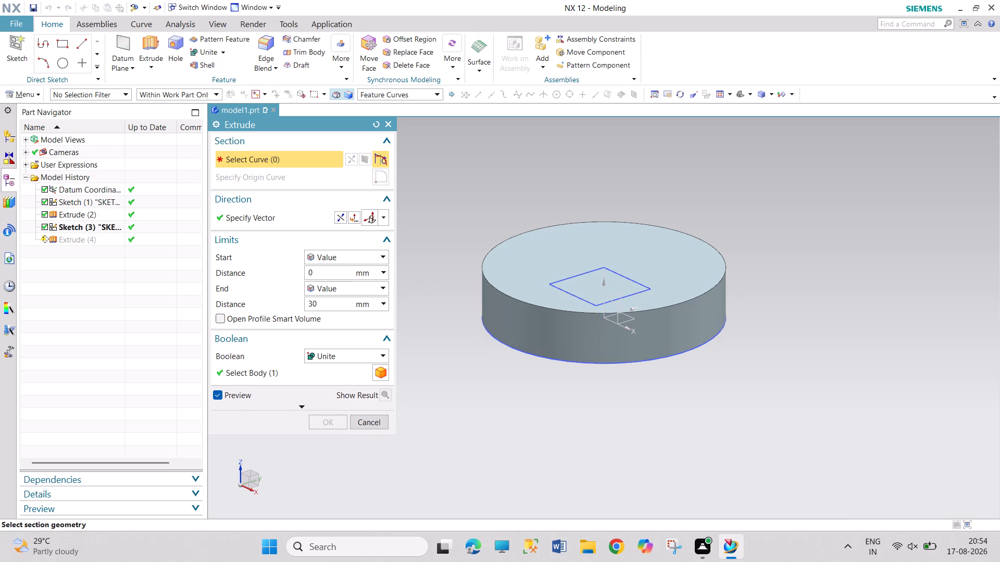
pyautogui.click(279, 377)
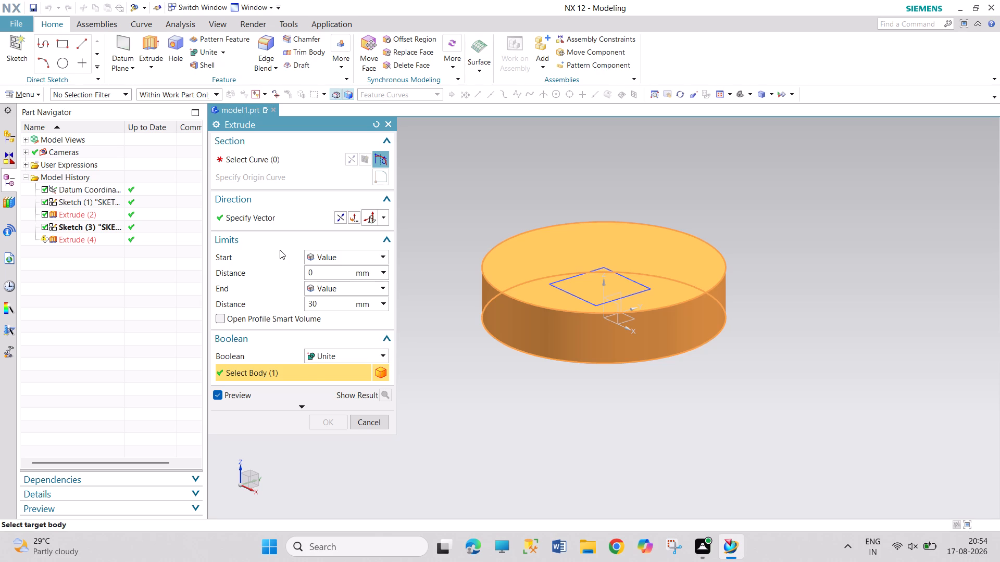
pyautogui.click(338, 220)
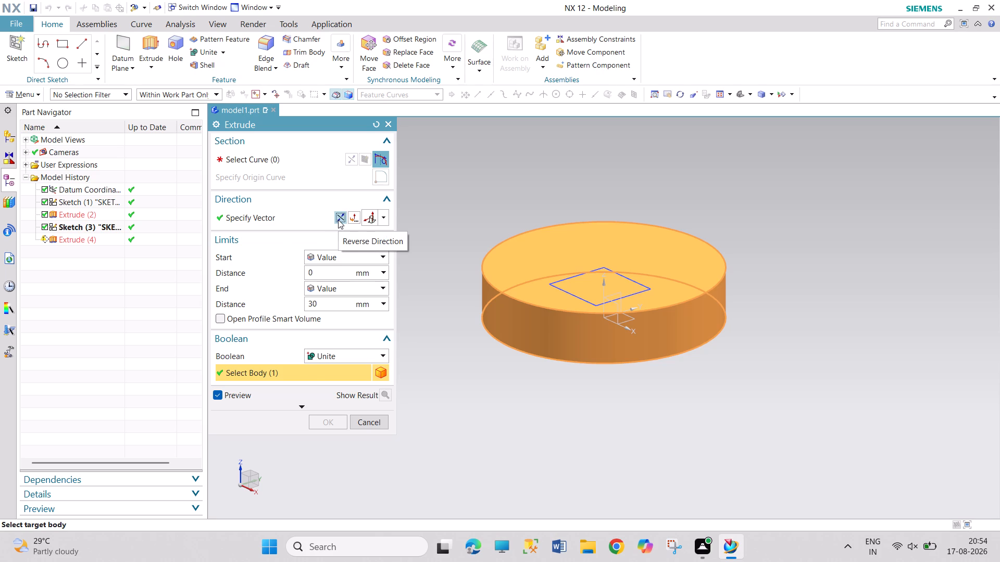
pyautogui.click(338, 220)
pyautogui.click(338, 220)
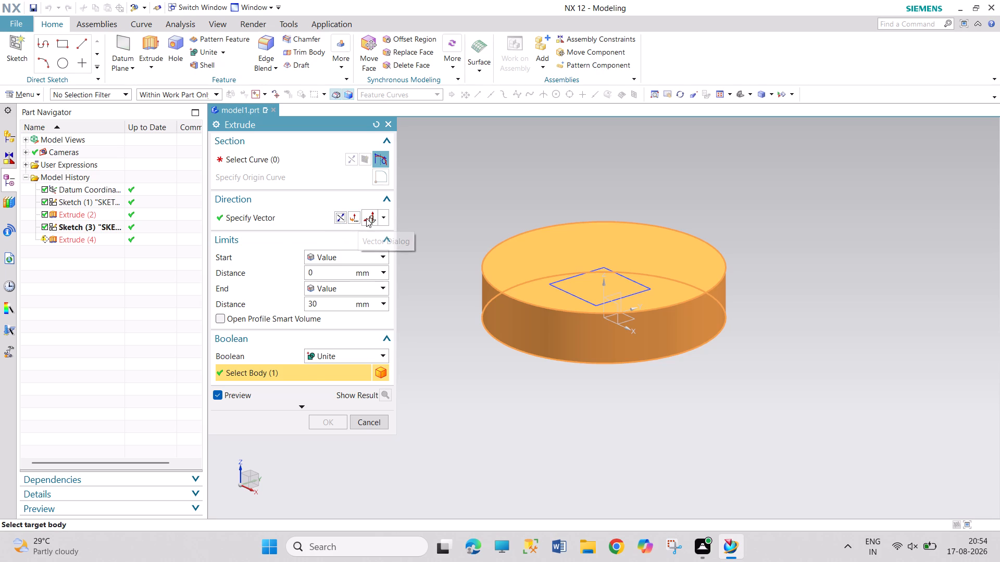
pyautogui.click(382, 218)
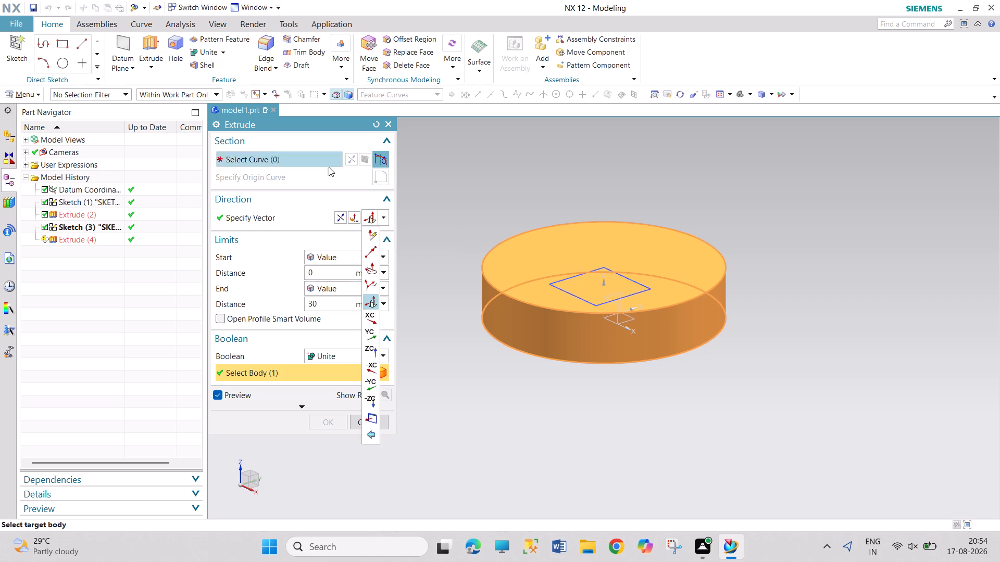
pyautogui.click(301, 163)
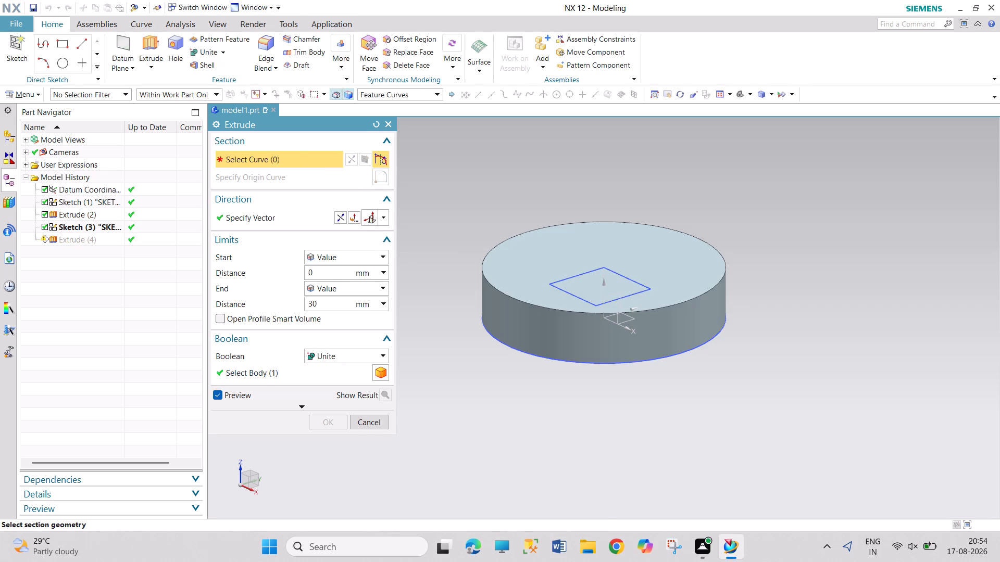
pyautogui.click(554, 289)
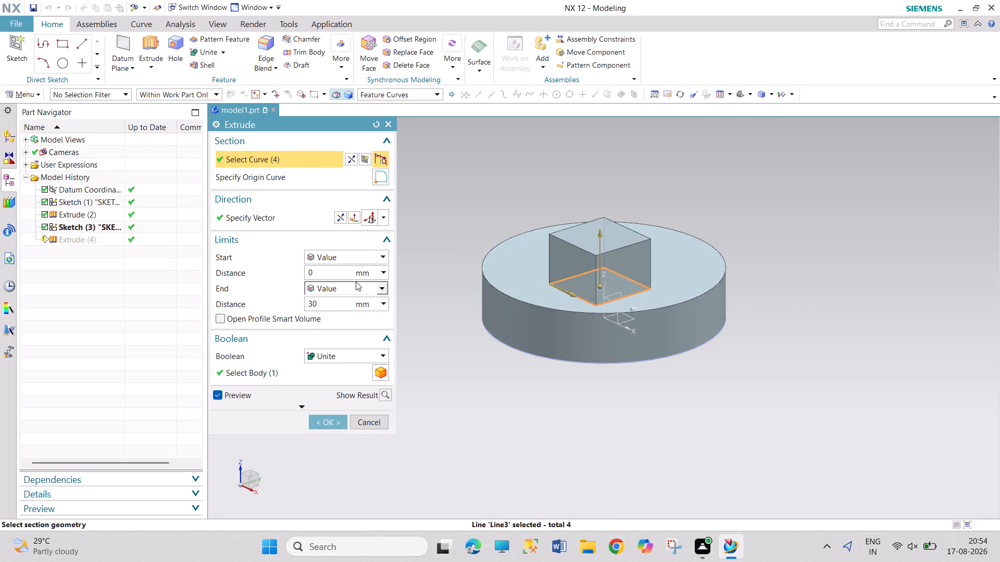
# Flip the section direction of the rectangle's extrude, also activating origin curve selection.
pyautogui.click(353, 161)
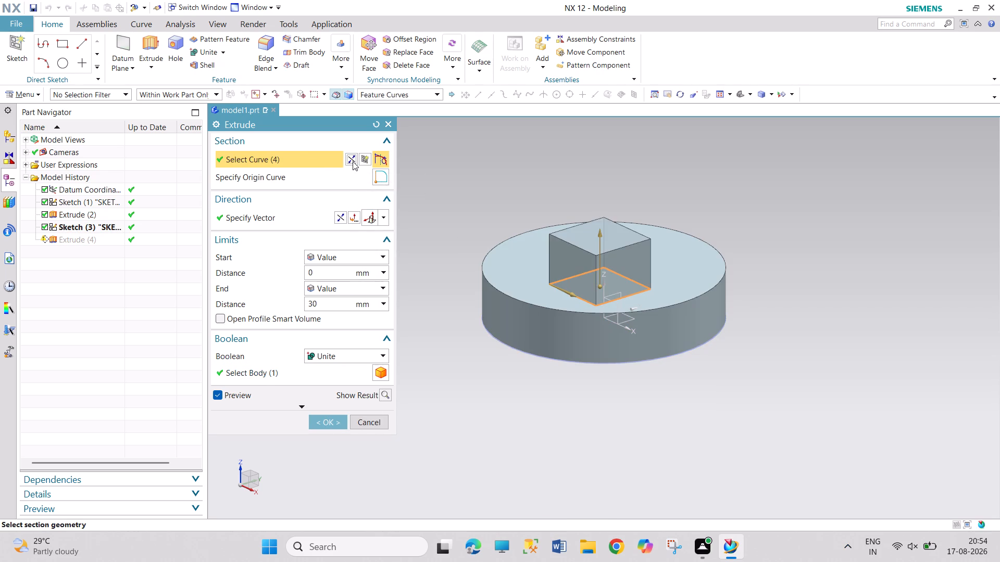
pyautogui.click(353, 161)
pyautogui.click(353, 161)
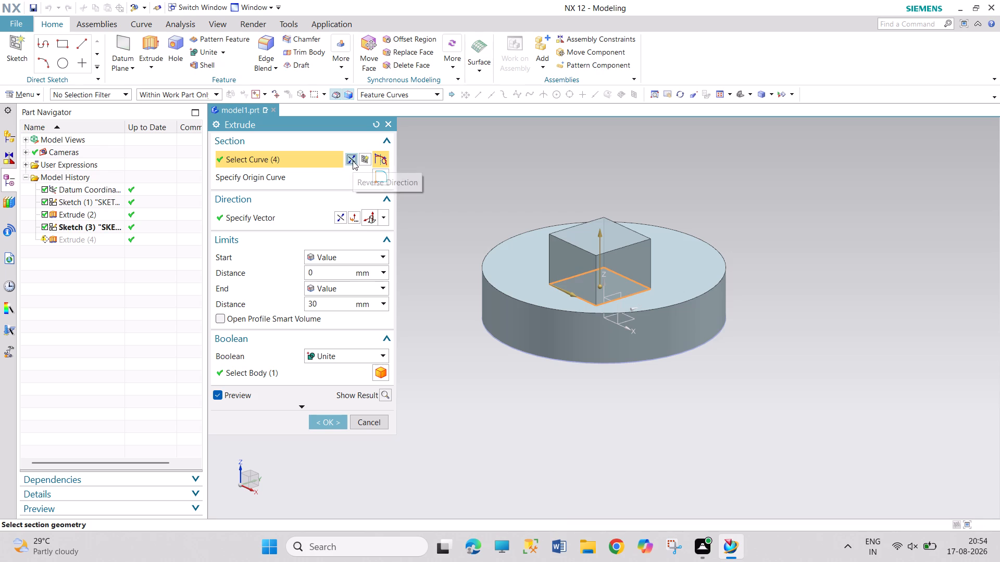
pyautogui.click(353, 161)
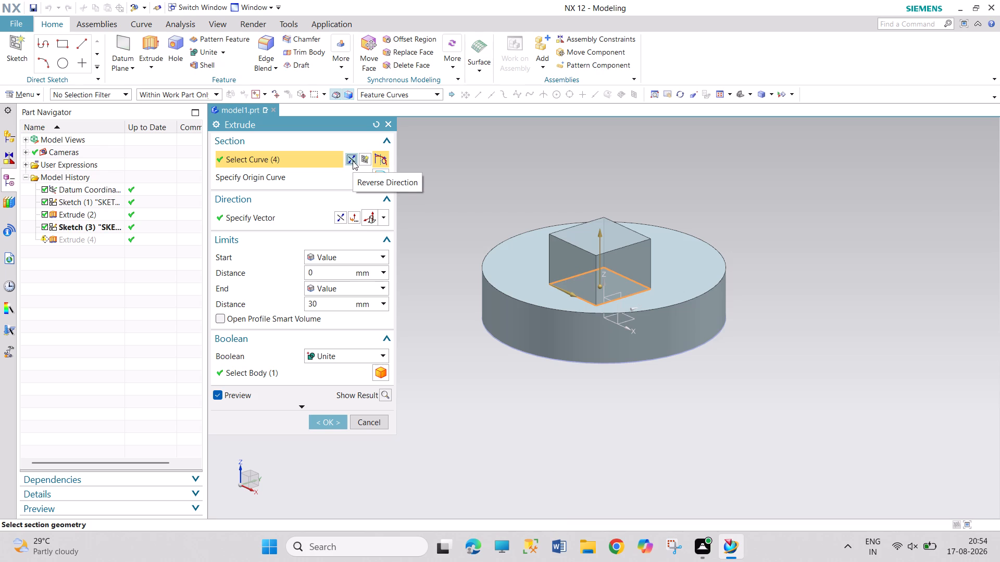
pyautogui.click(353, 161)
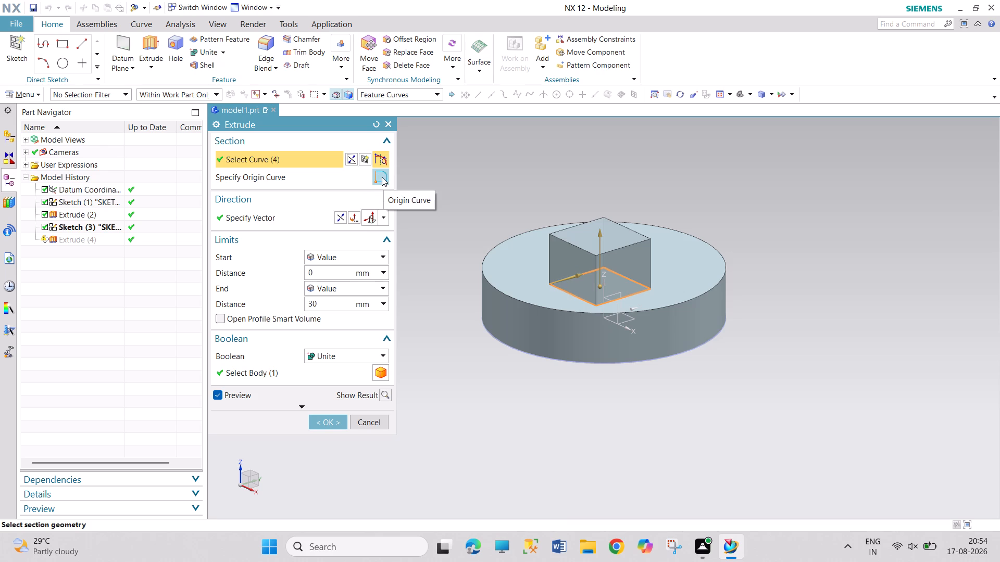
pyautogui.click(382, 177)
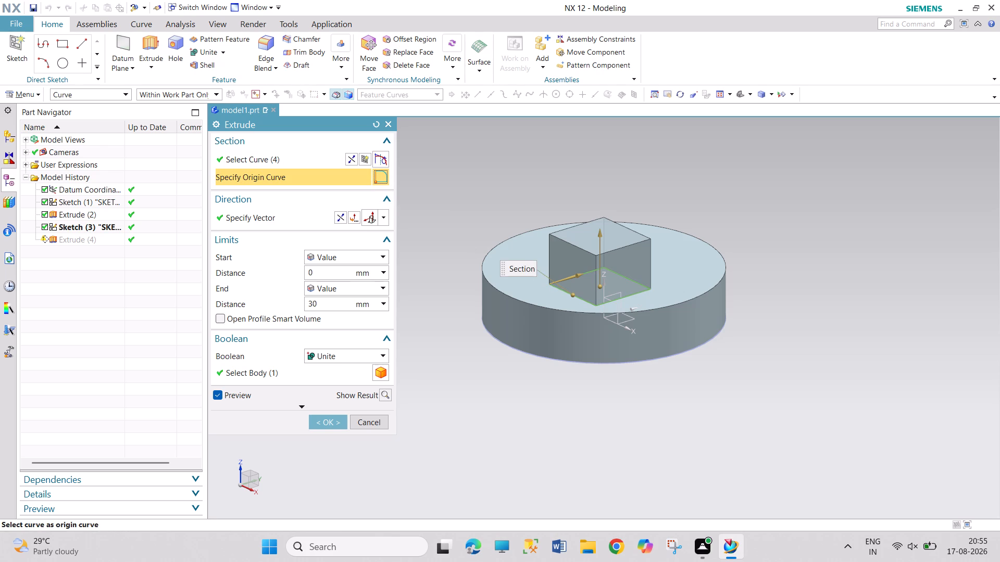
pyautogui.click(346, 162)
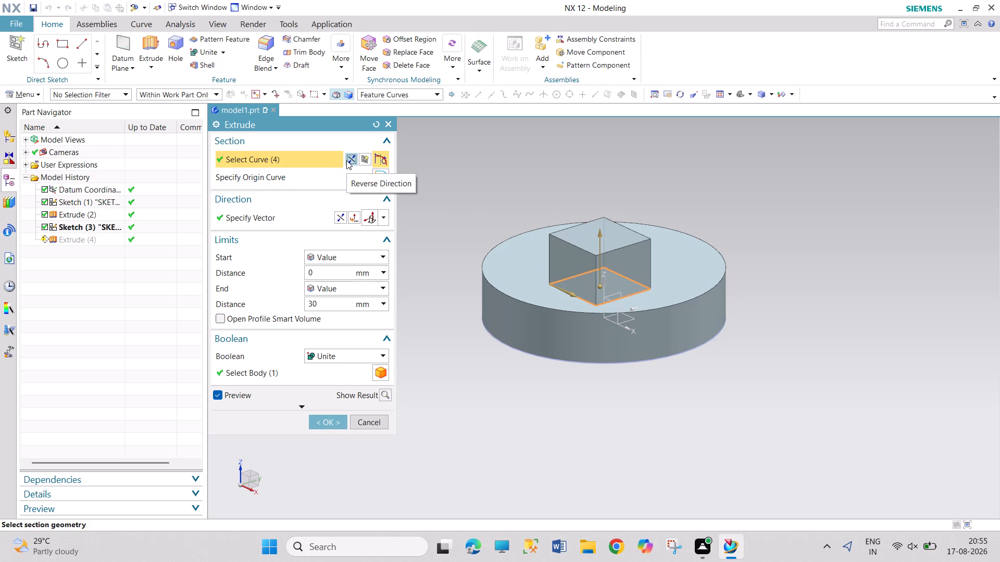
pyautogui.click(347, 160)
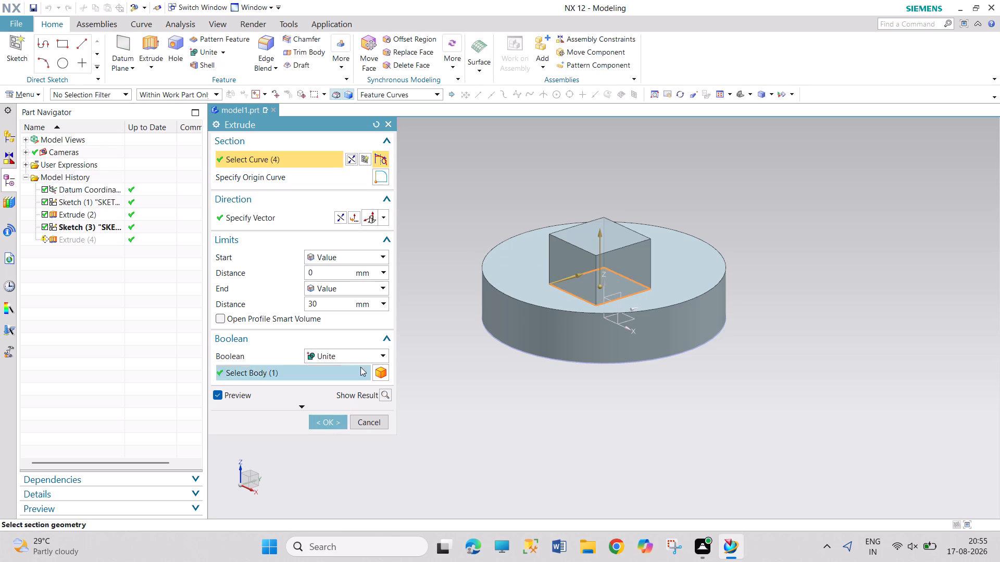
# Try to subtract the upward 30 mm rectangle extrusion from the disc by setting the Boolean to Subtract.
pyautogui.click(383, 352)
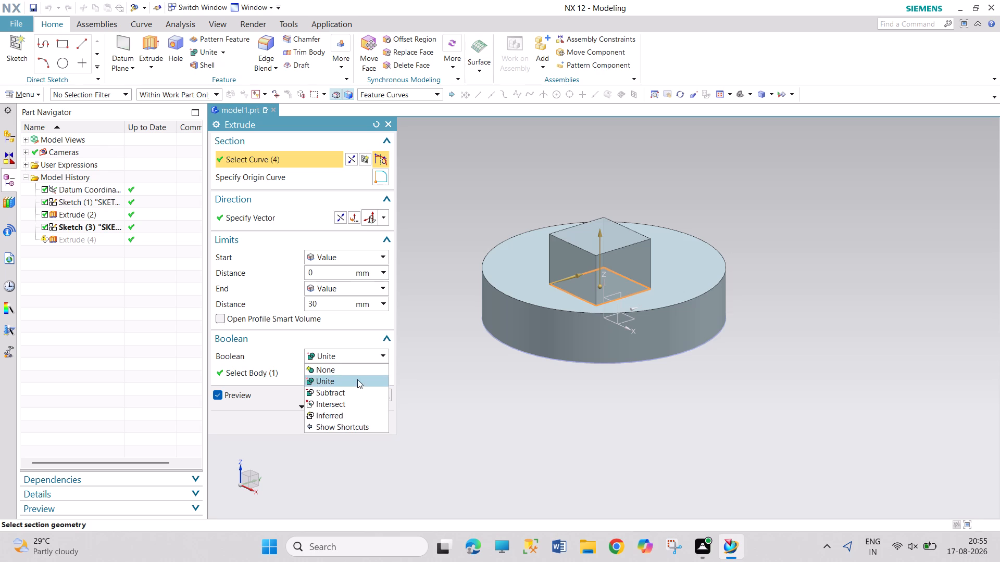
pyautogui.click(351, 395)
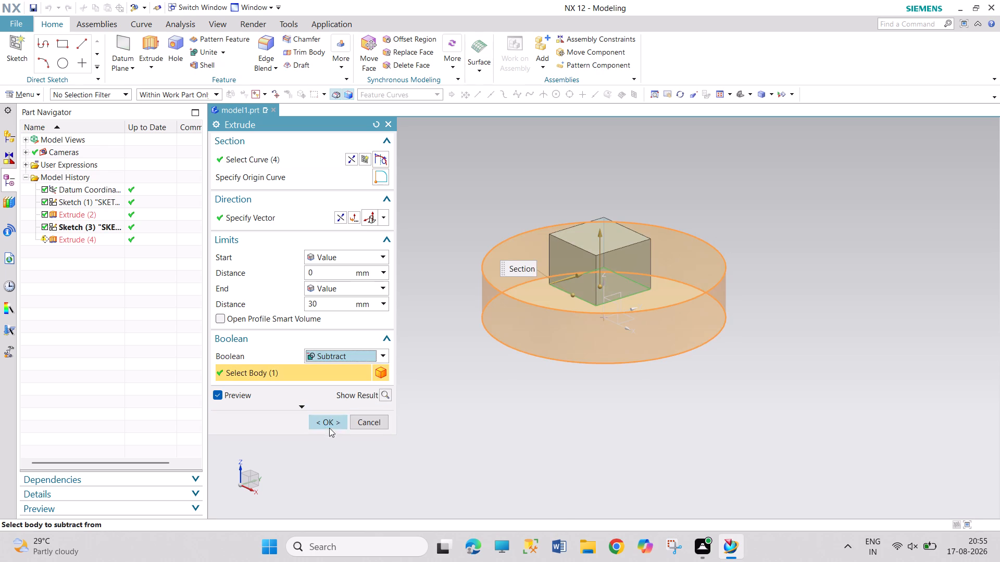
pyautogui.click(331, 423)
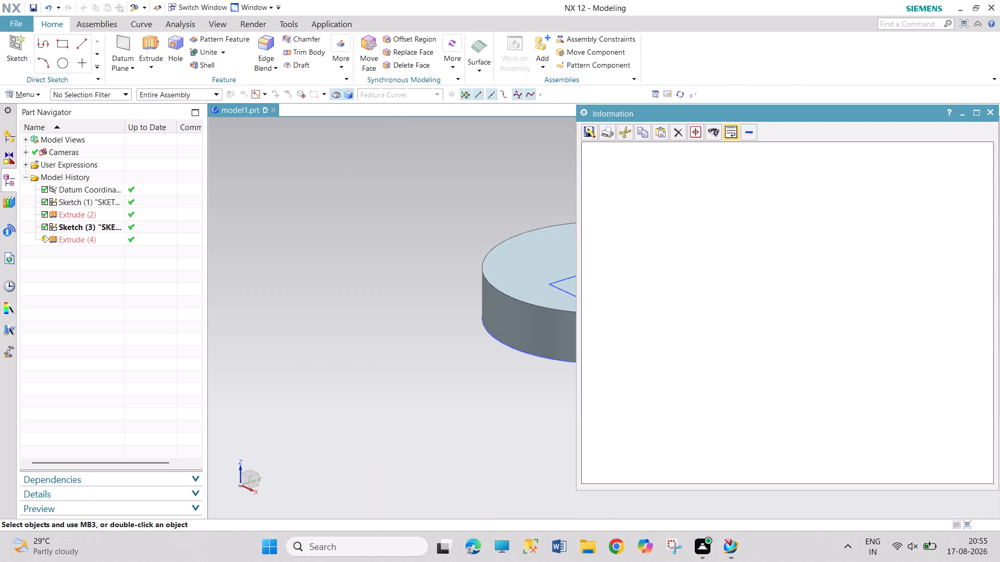
pyautogui.click(988, 116)
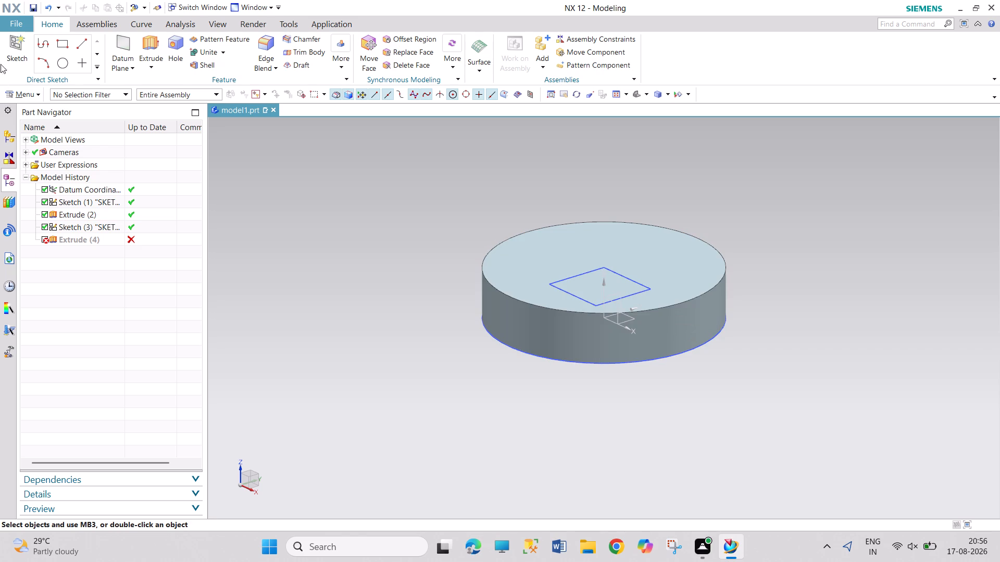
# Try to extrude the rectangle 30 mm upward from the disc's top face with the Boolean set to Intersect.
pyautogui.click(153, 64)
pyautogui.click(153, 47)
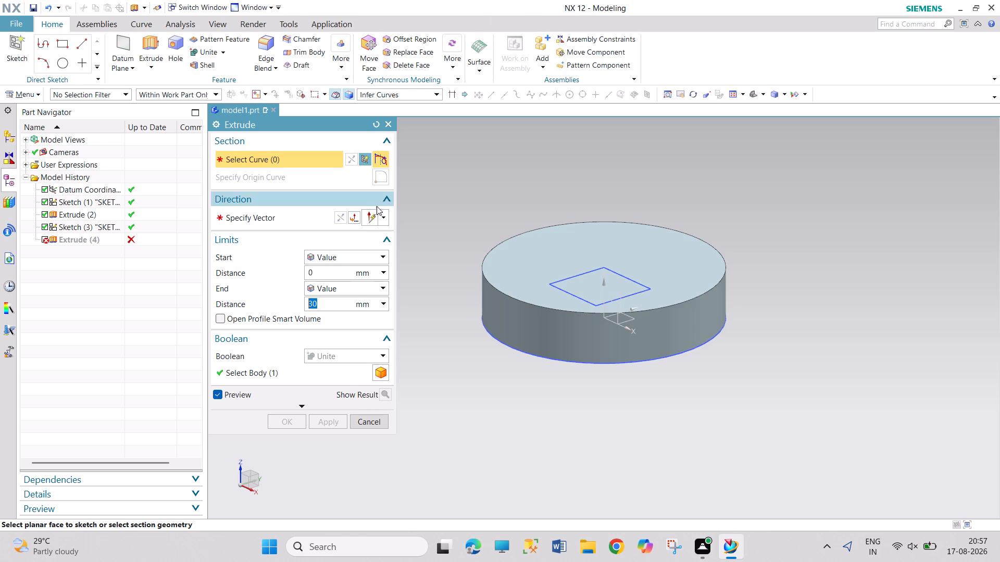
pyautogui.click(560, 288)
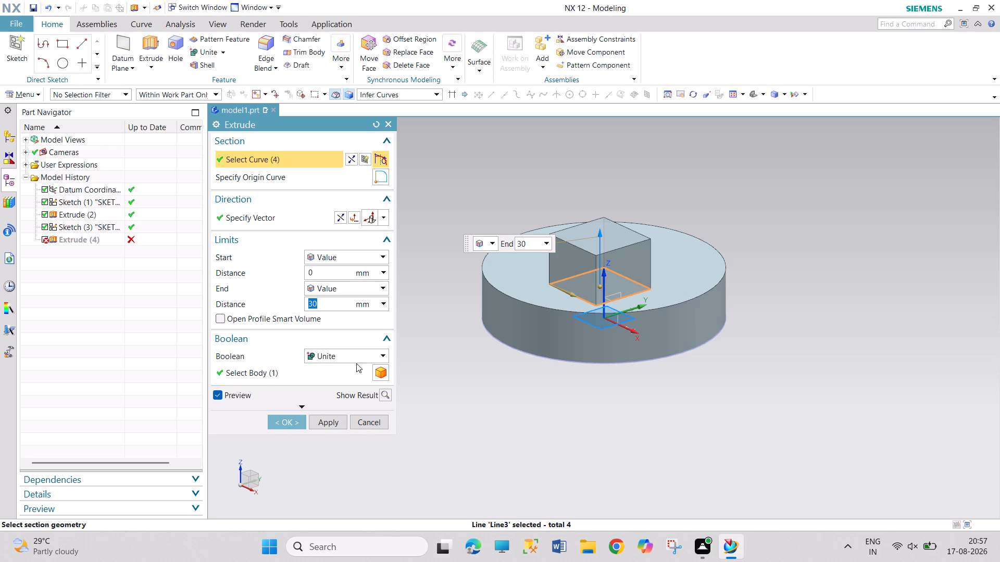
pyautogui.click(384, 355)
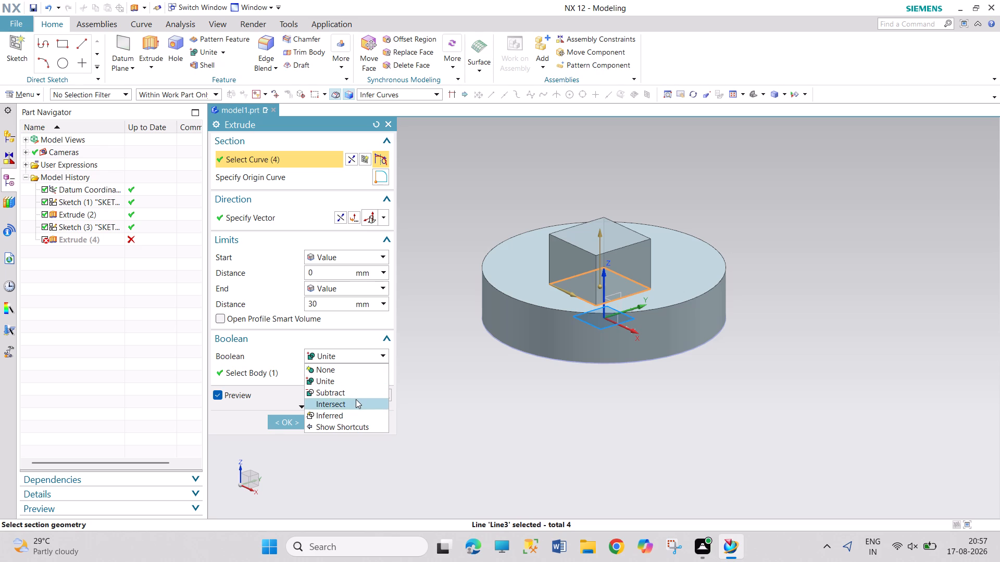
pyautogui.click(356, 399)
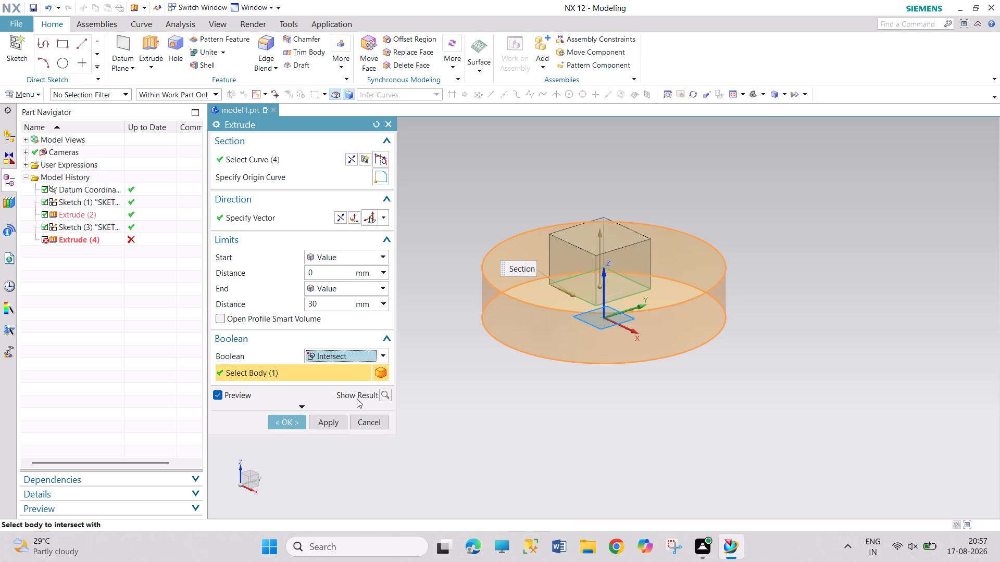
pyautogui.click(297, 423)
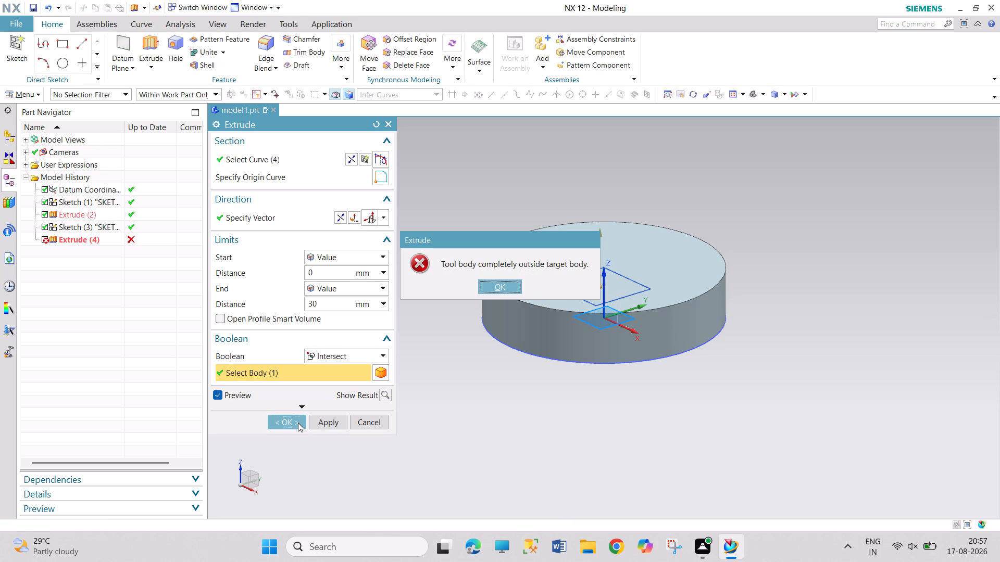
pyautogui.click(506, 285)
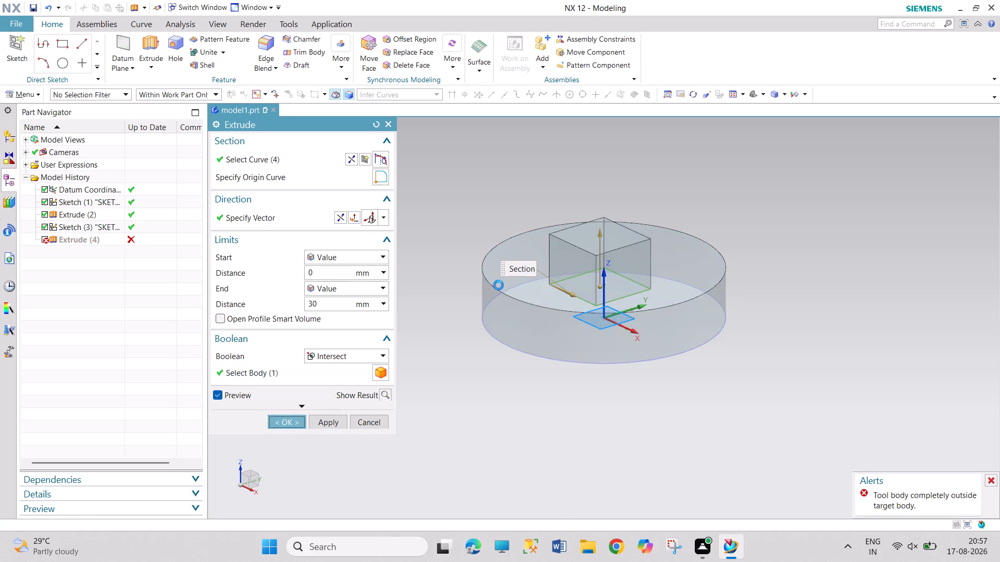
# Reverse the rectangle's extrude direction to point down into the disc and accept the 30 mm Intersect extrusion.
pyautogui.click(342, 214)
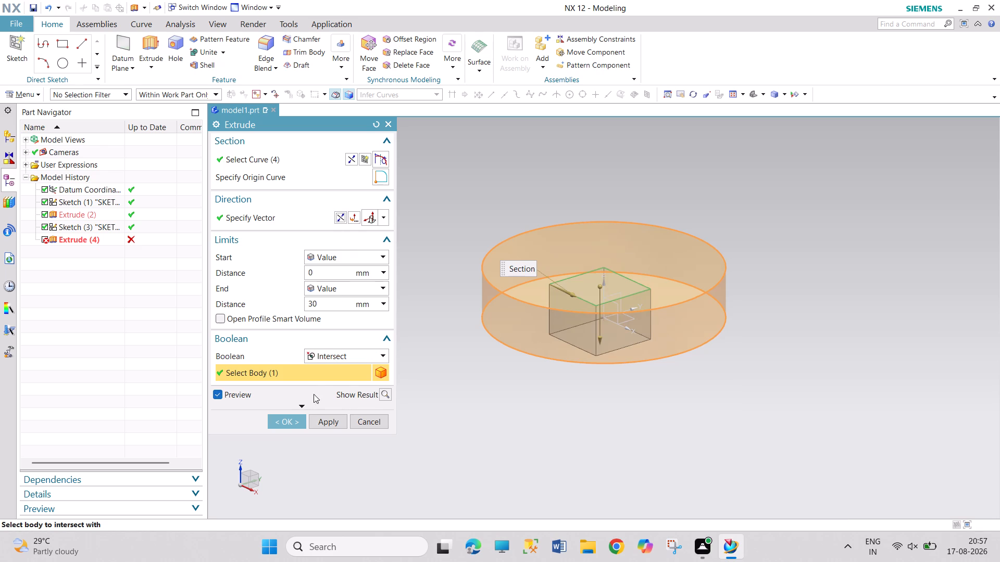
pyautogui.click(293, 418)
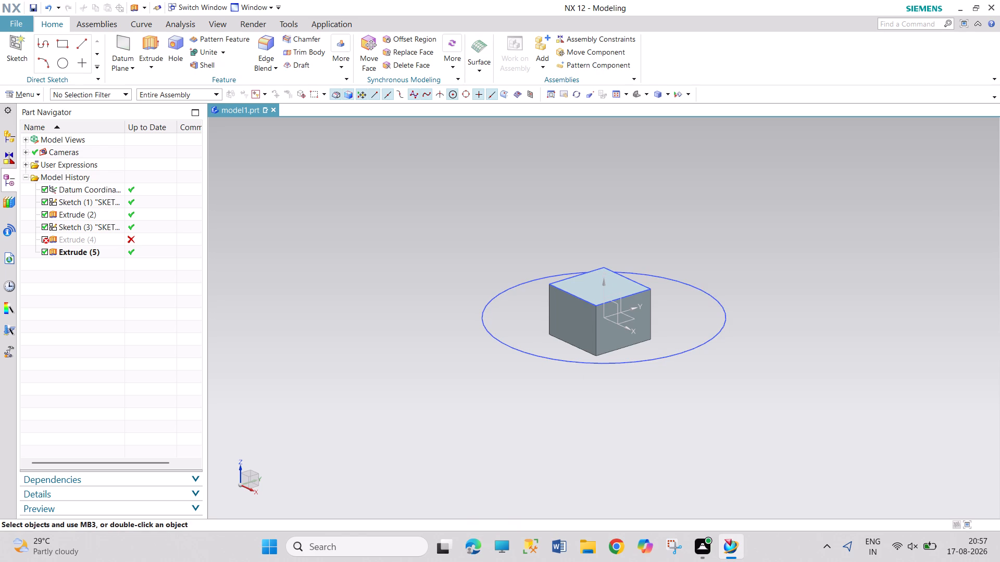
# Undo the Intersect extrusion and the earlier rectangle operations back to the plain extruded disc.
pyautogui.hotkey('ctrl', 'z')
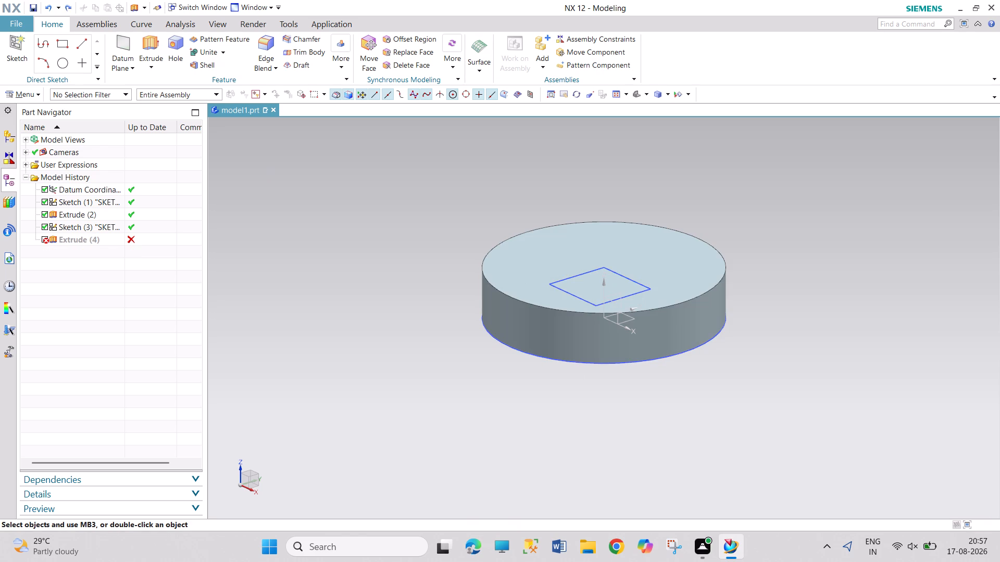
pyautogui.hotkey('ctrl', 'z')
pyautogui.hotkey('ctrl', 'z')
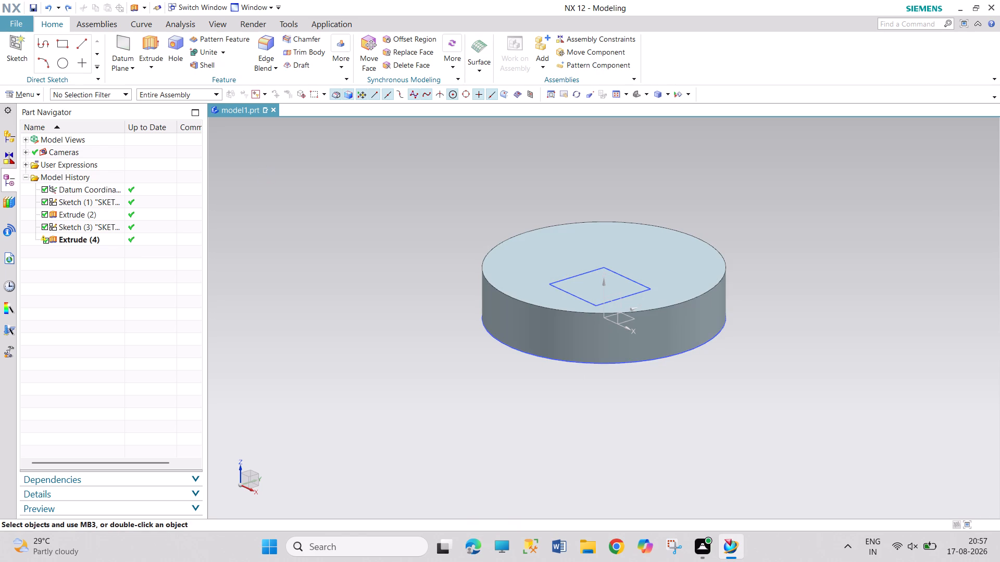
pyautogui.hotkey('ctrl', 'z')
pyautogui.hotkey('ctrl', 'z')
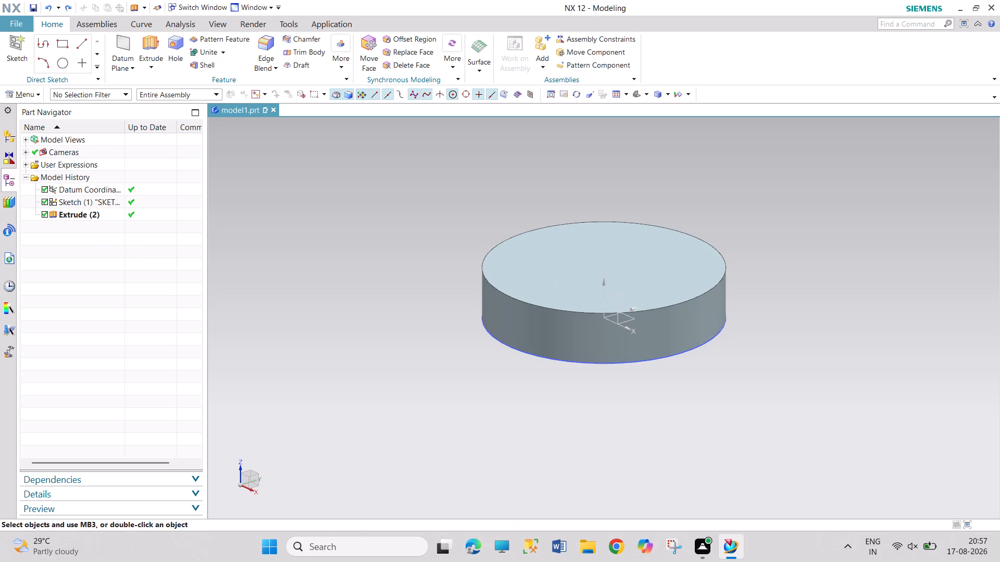
# Close the model1.prt file without saving it.
pyautogui.click(274, 110)
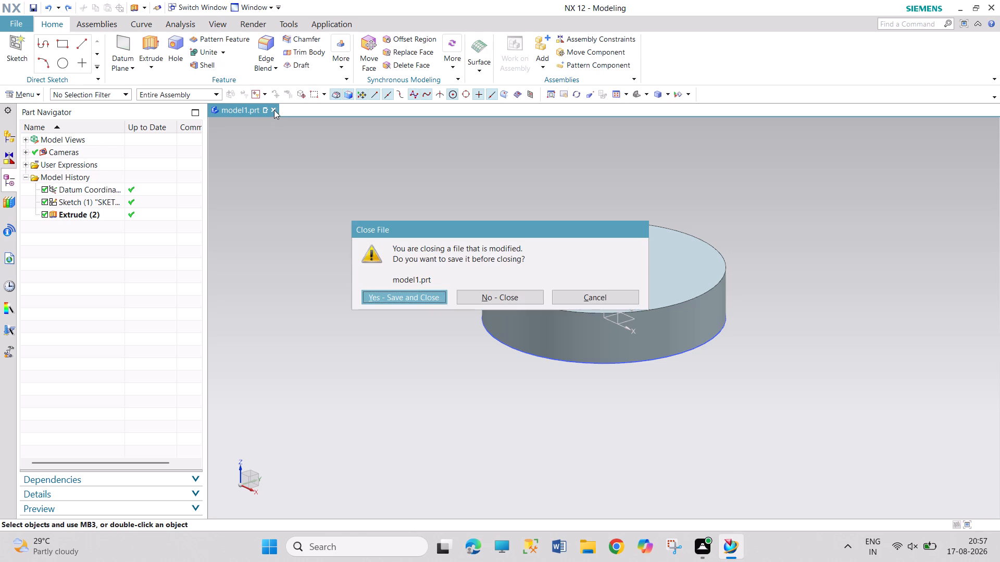
pyautogui.click(478, 301)
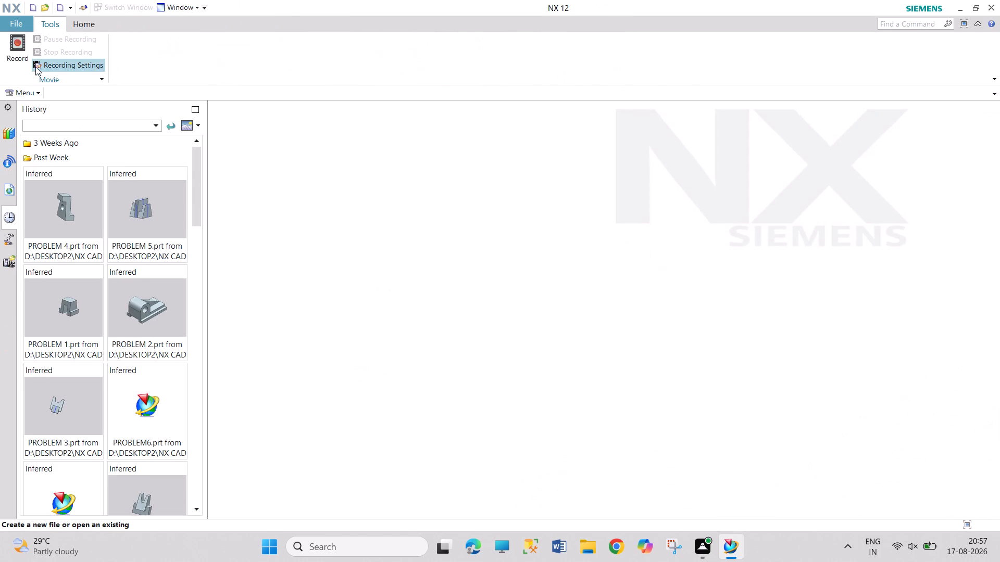
# Create a new model part file, accepting the default template and name.
pyautogui.click(87, 22)
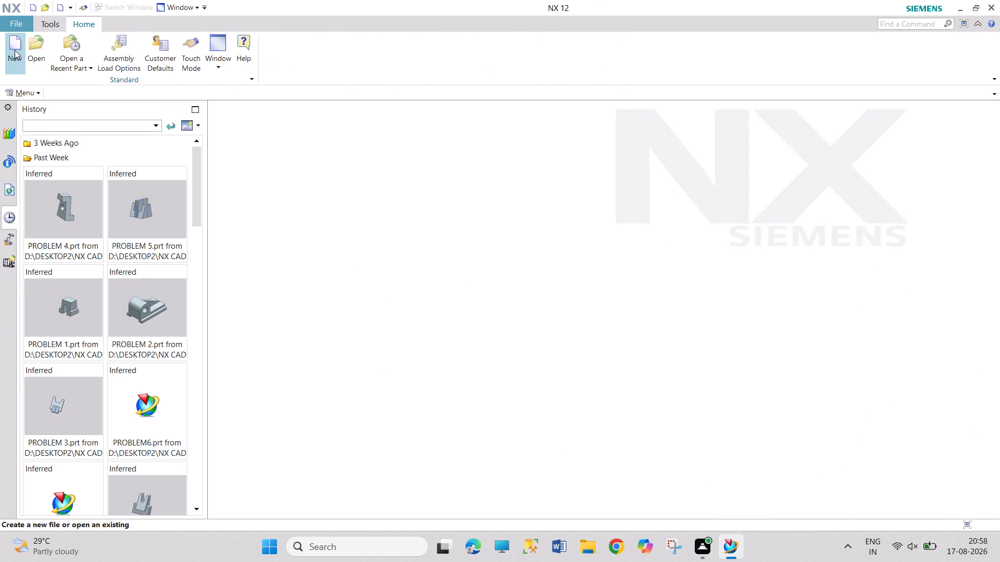
pyautogui.click(15, 50)
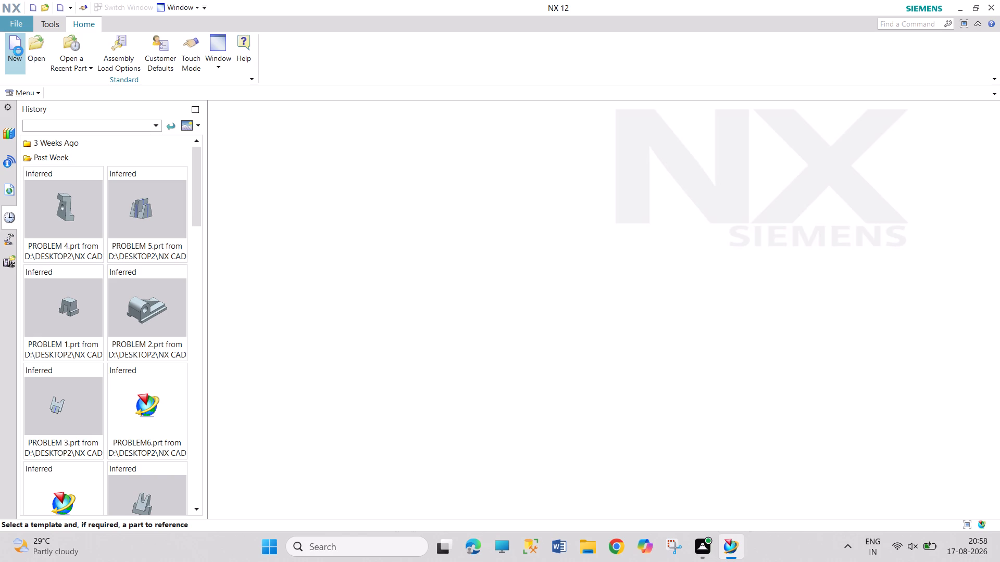
pyautogui.click(638, 515)
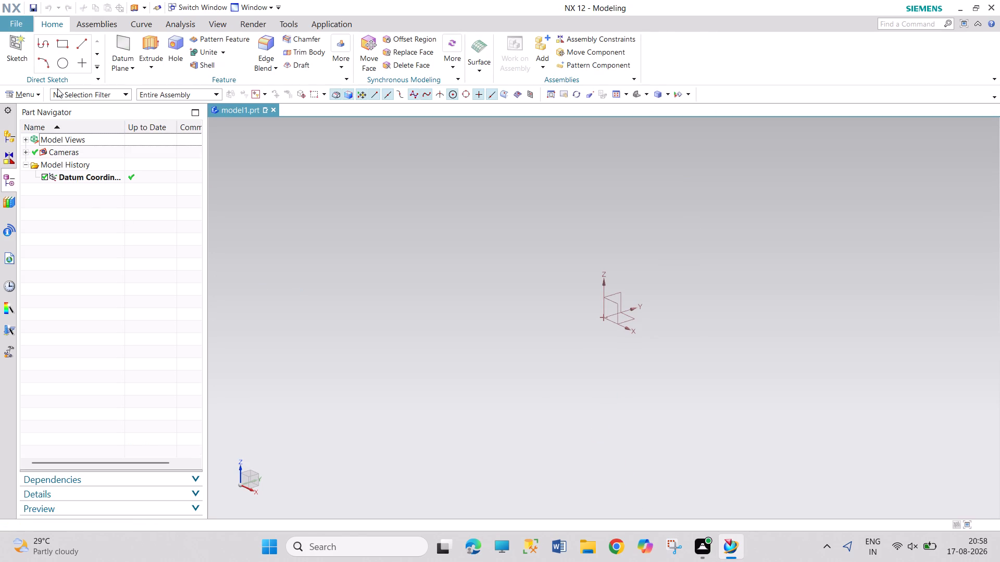
# Sketch a rectangle on the datum's XY plane, with its first corner at the origin.
pyautogui.click(61, 48)
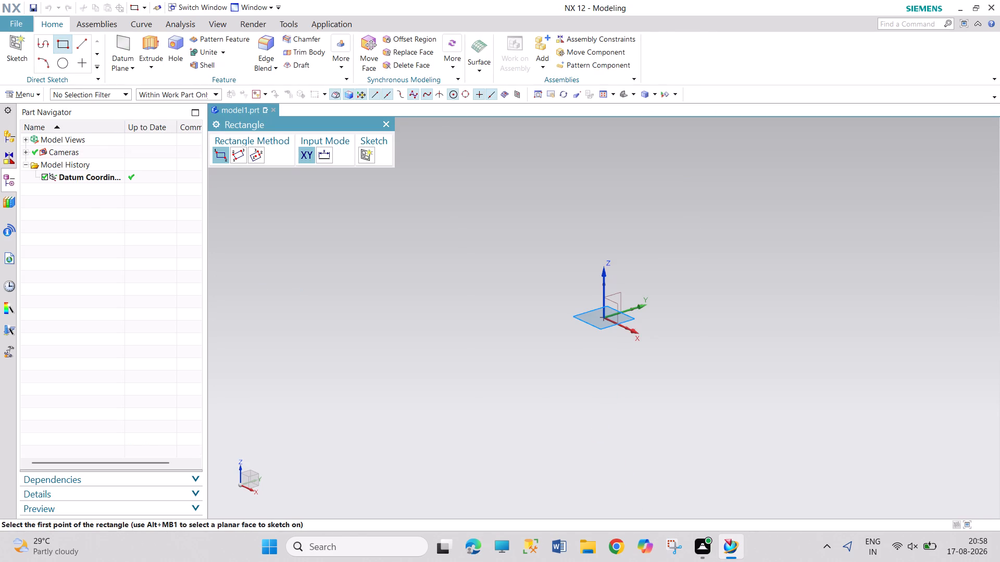
pyautogui.click(627, 316)
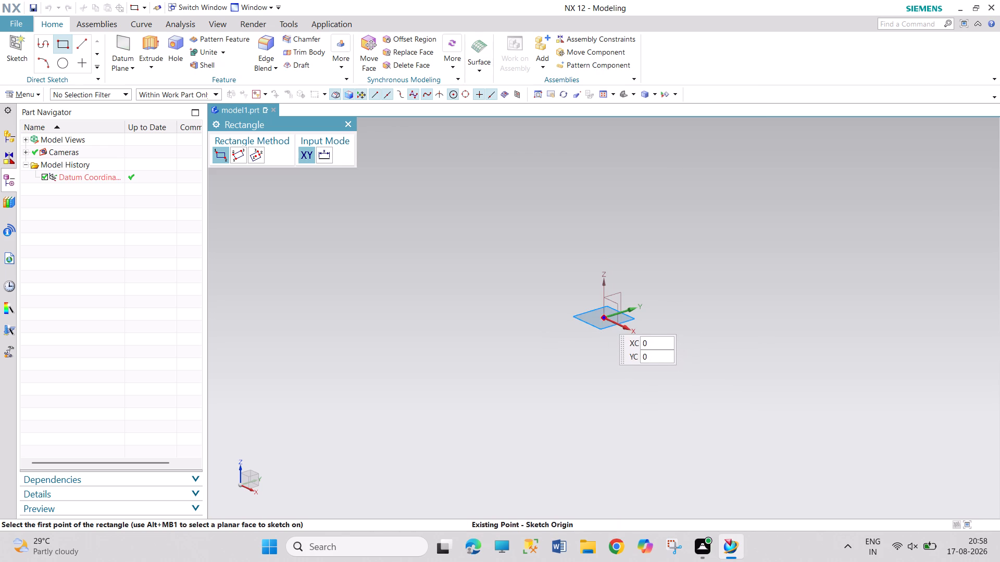
pyautogui.click(602, 317)
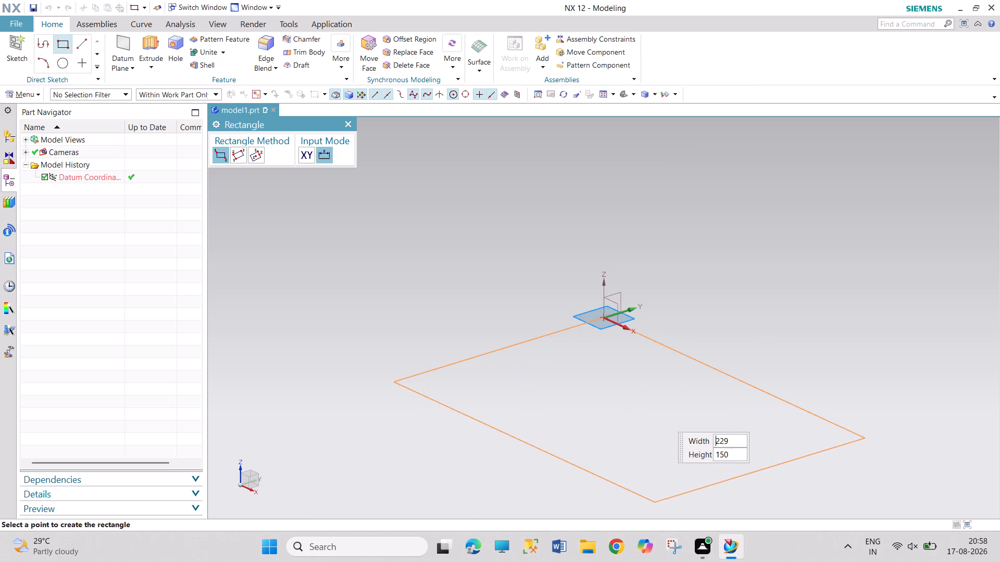
pyautogui.click(672, 494)
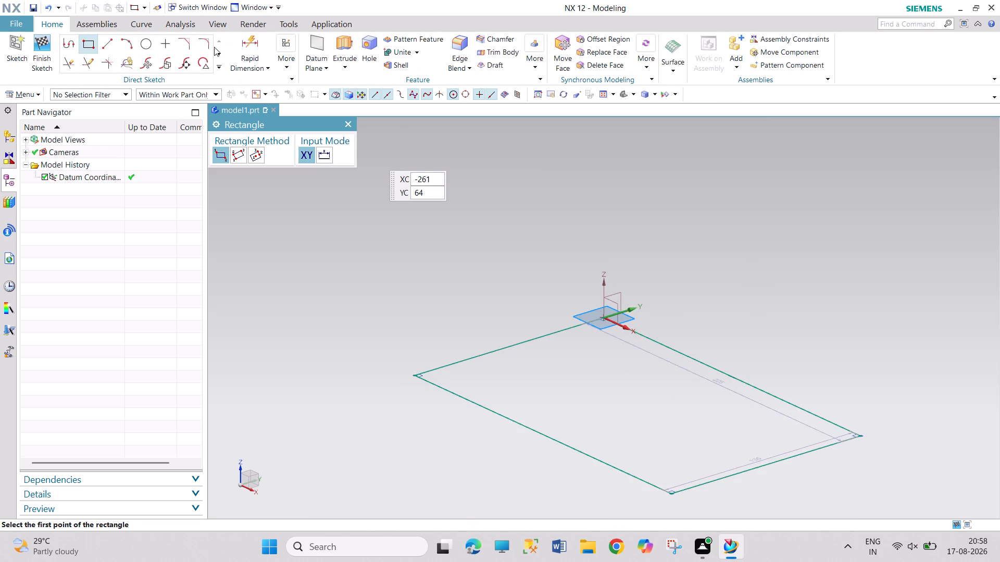
# Extrude the rectangle 30 mm upward as a block, keeping the Boolean on Inferred.
pyautogui.click(334, 40)
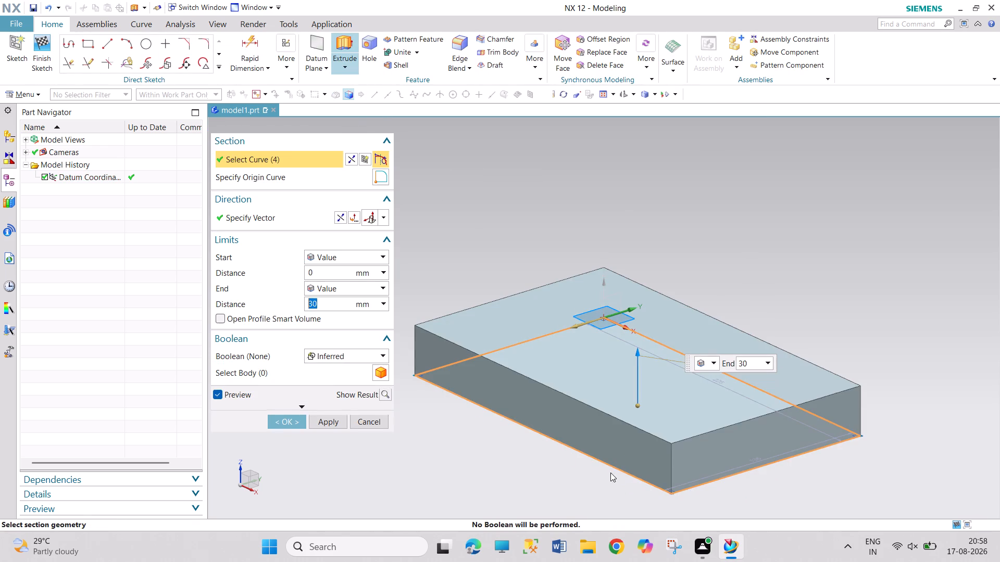
pyautogui.click(290, 425)
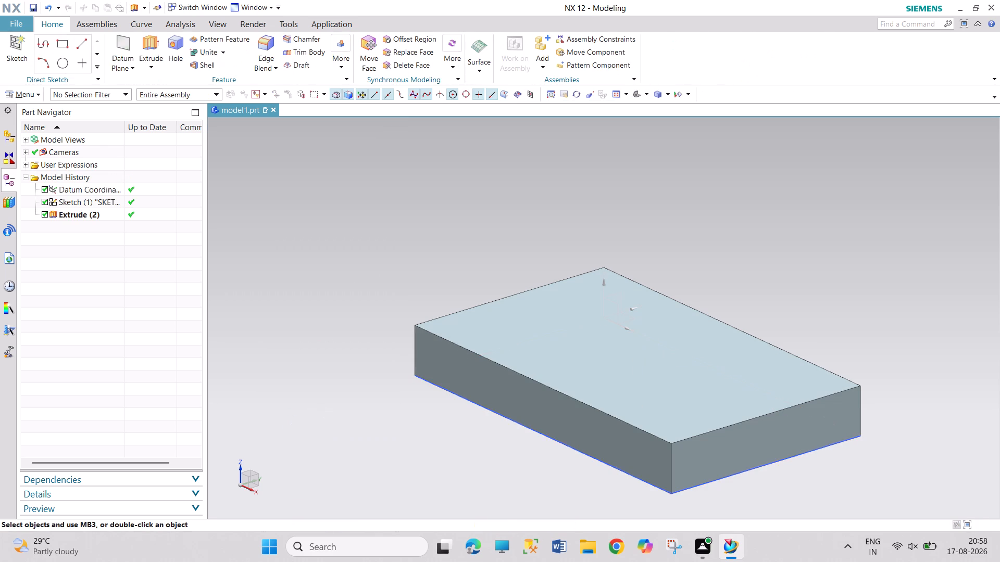
# Create a task-environment sketch on the block's top face with the inferred plane method and horizontal reference.
pyautogui.click(586, 331)
pyautogui.click(39, 94)
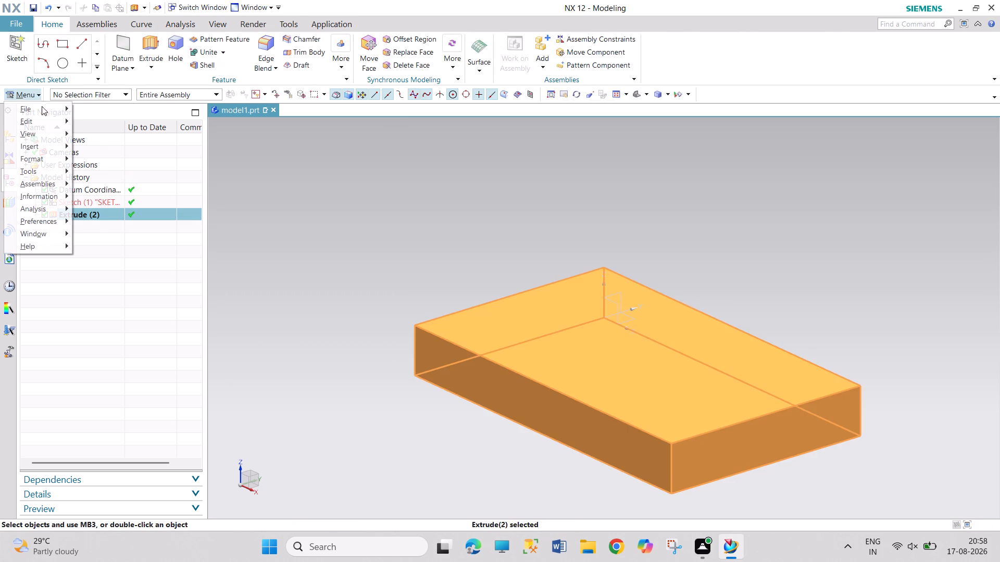
pyautogui.click(51, 142)
pyautogui.click(115, 156)
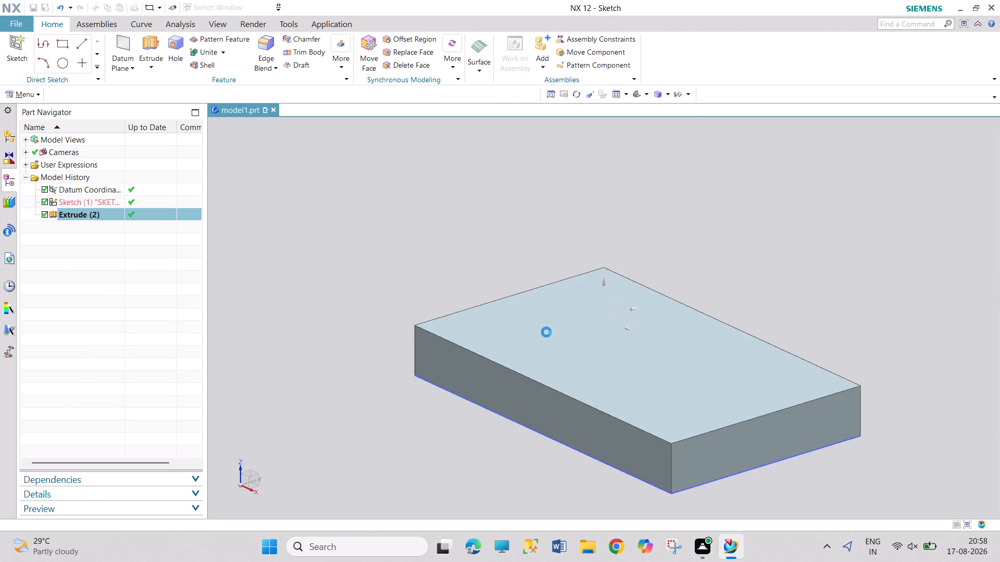
pyautogui.click(547, 333)
pyautogui.click(328, 269)
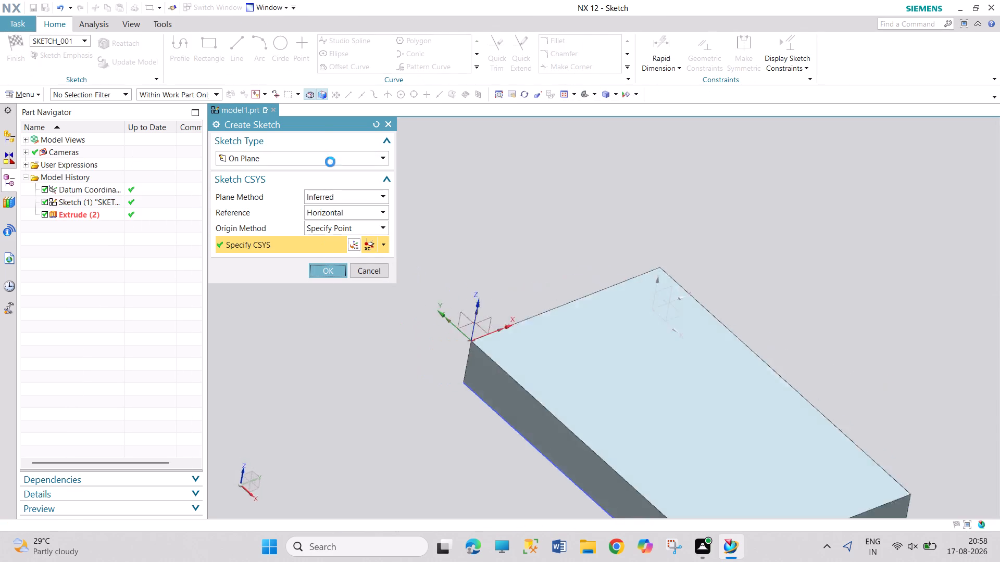
# Draw a circle by centre and diameter inside the block's top face, toward the sketch origin end, and finish the sketch.
pyautogui.scroll(10, 706, 368)
pyautogui.scroll(-2, 684, 379)
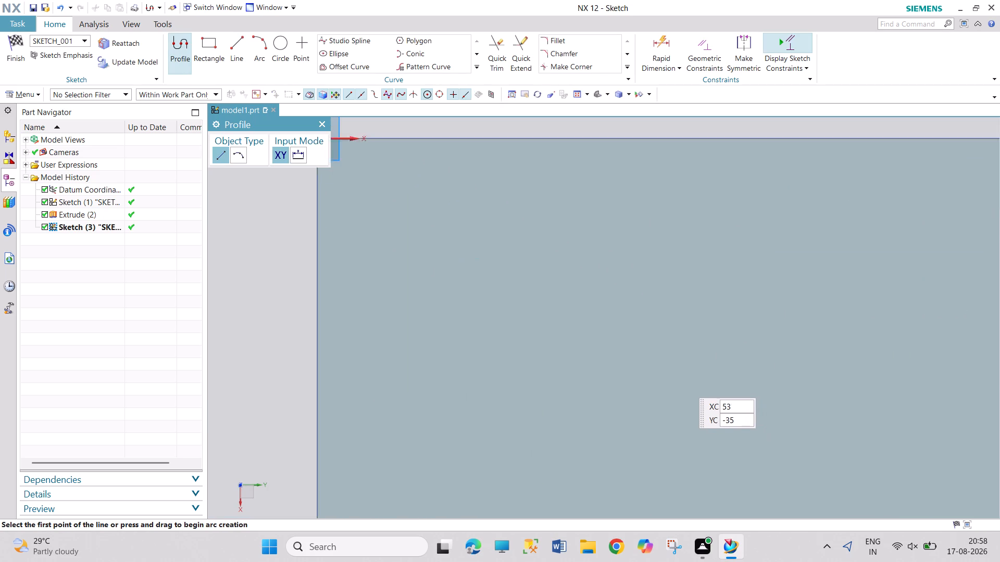
pyautogui.scroll(-15, 681, 380)
pyautogui.scroll(2, 716, 472)
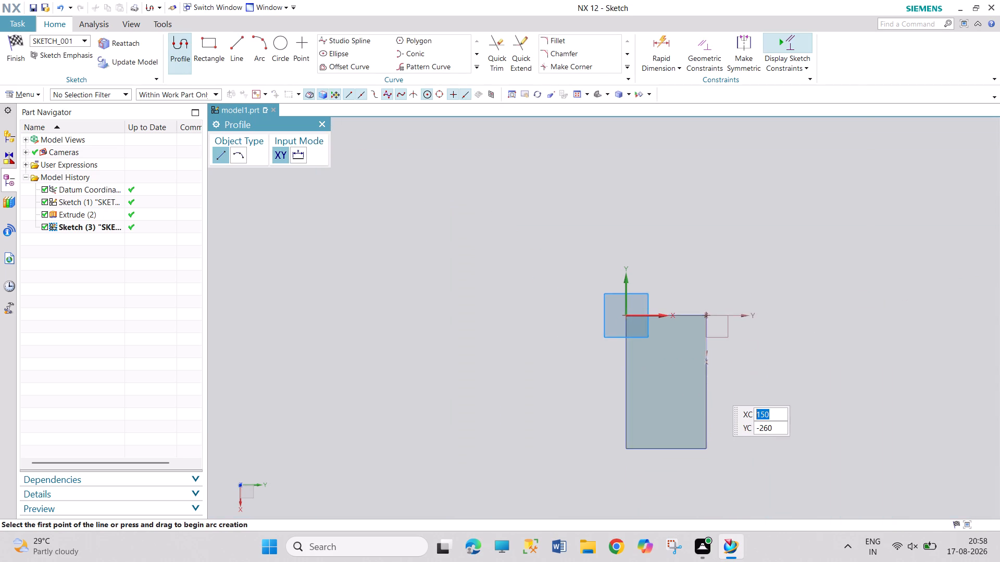
pyautogui.scroll(2, 716, 470)
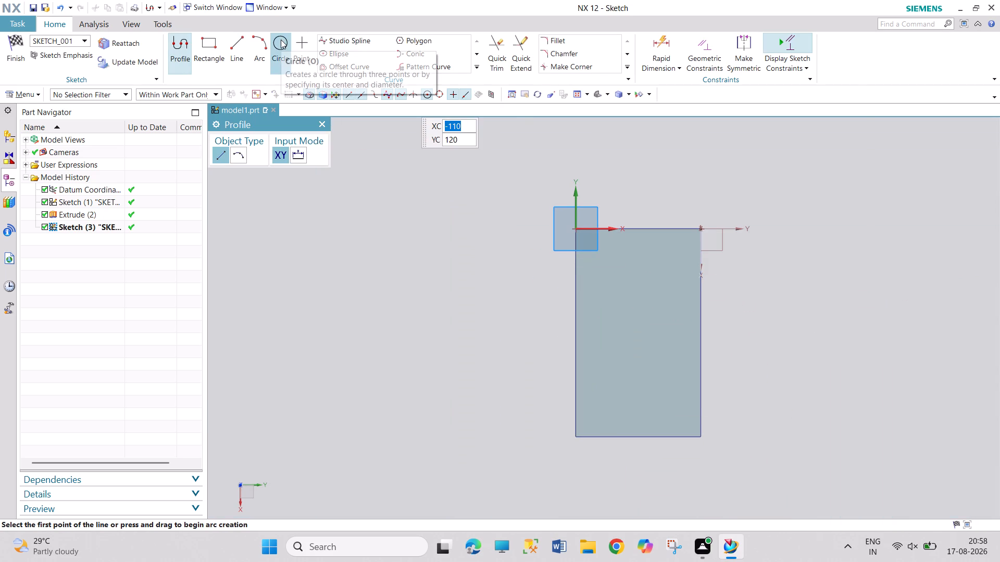
pyautogui.click(281, 40)
pyautogui.click(637, 313)
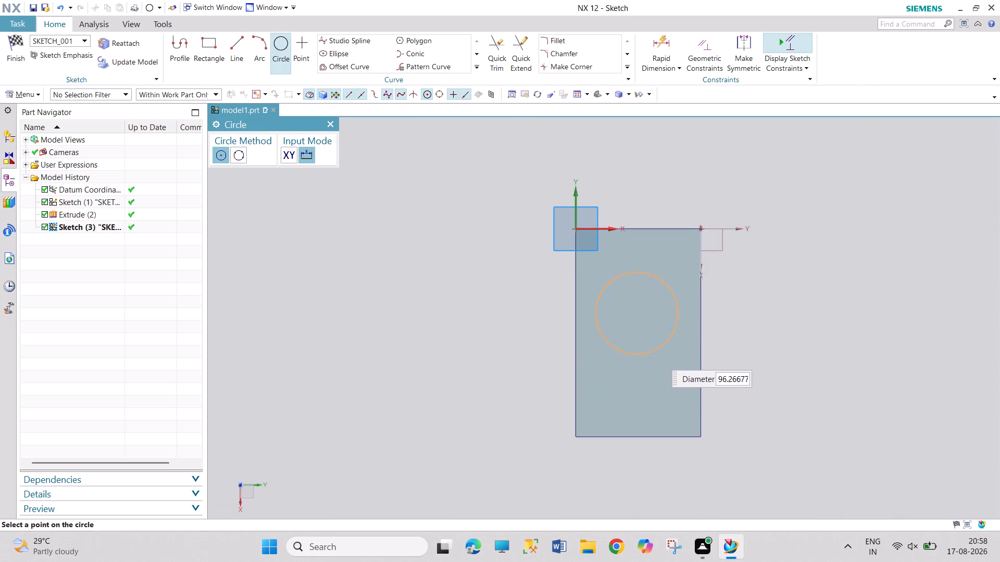
pyautogui.click(657, 363)
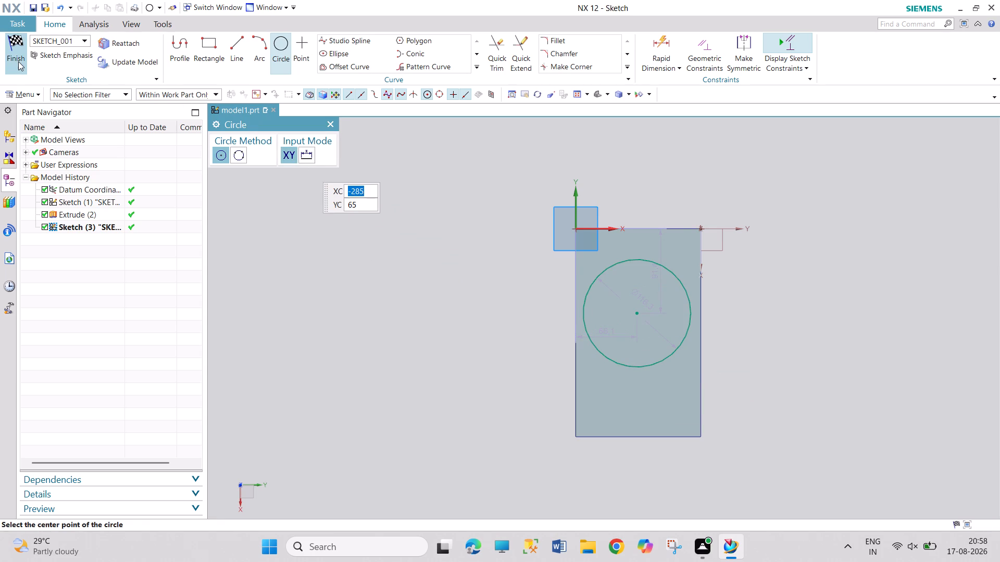
pyautogui.click(17, 61)
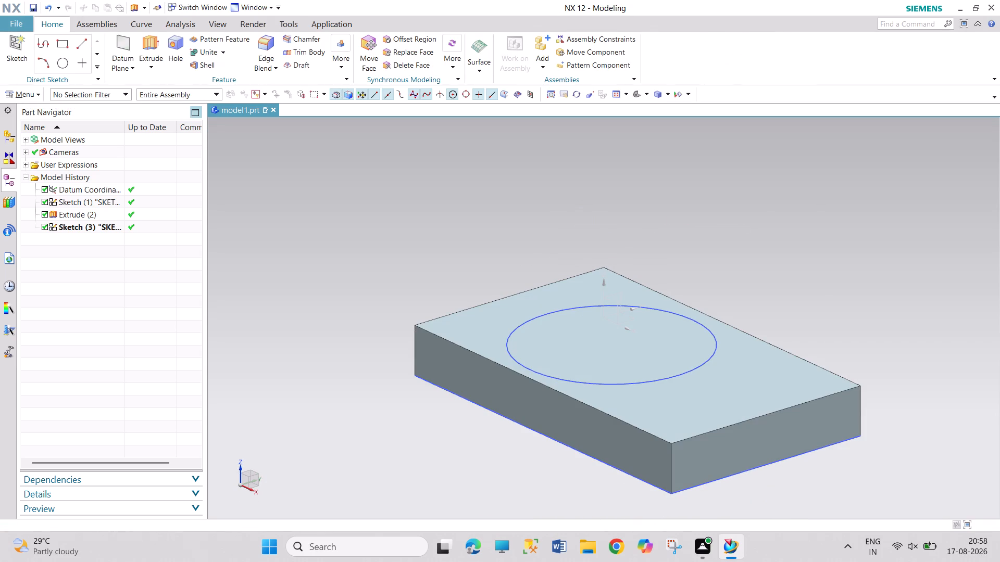
# Extrude the circle 30 mm in the reversed direction, down into the block, with the Boolean set to Intersect.
pyautogui.click(154, 46)
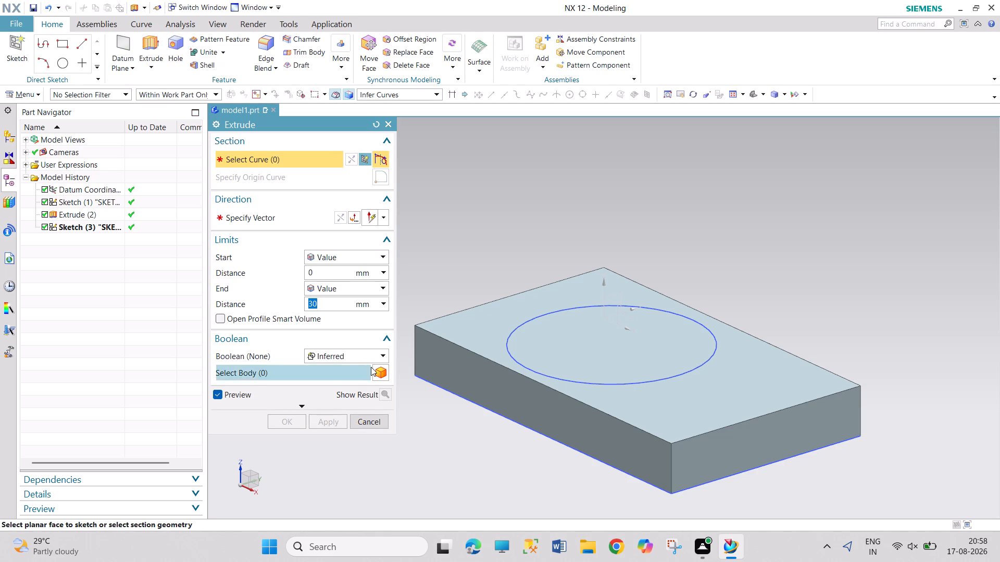
pyautogui.click(585, 384)
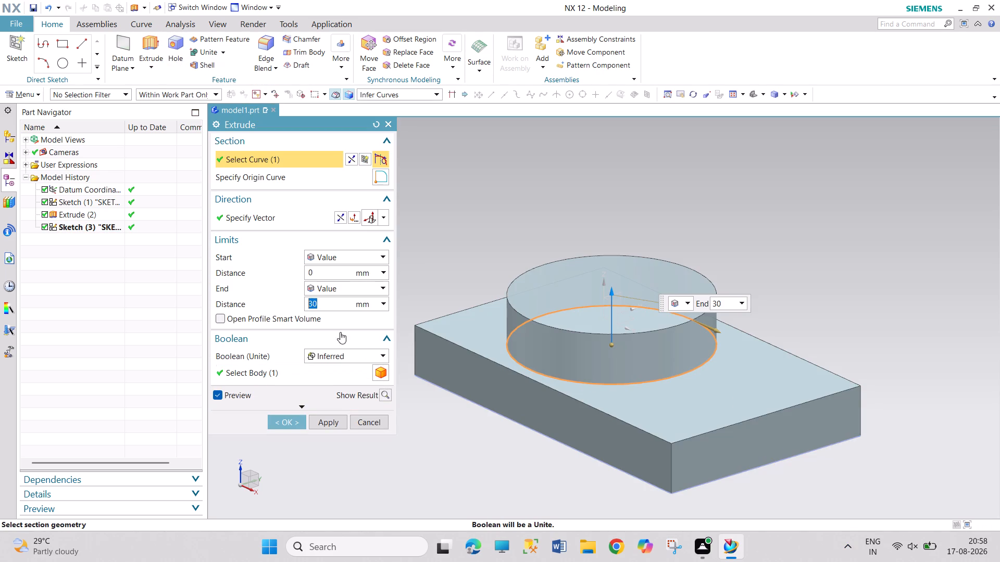
pyautogui.click(338, 219)
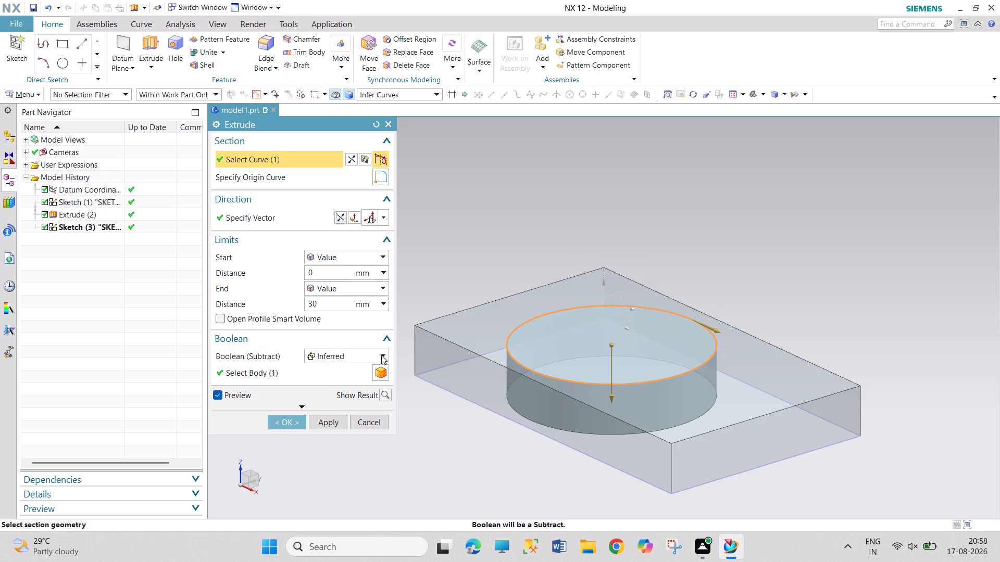
pyautogui.click(386, 356)
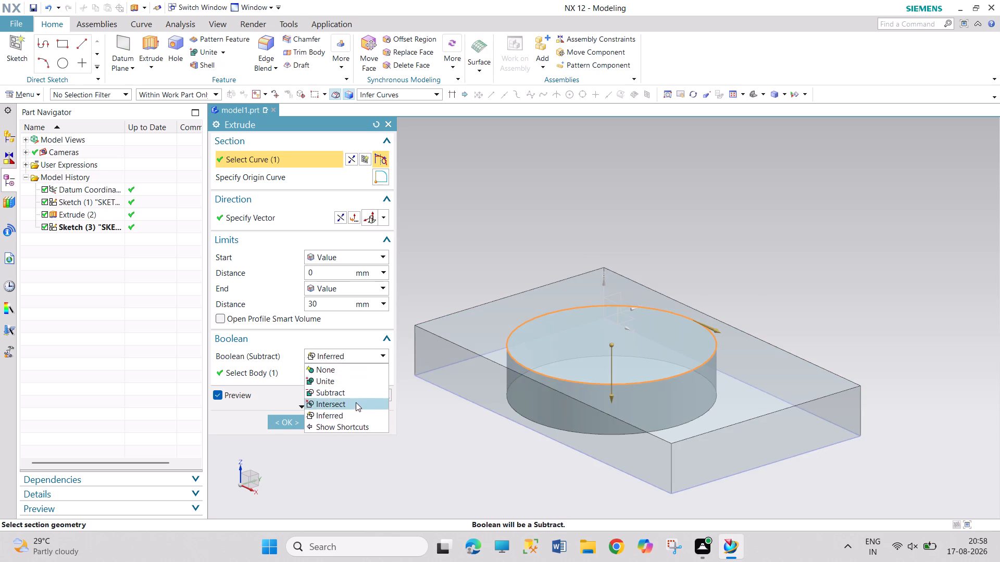
pyautogui.click(356, 405)
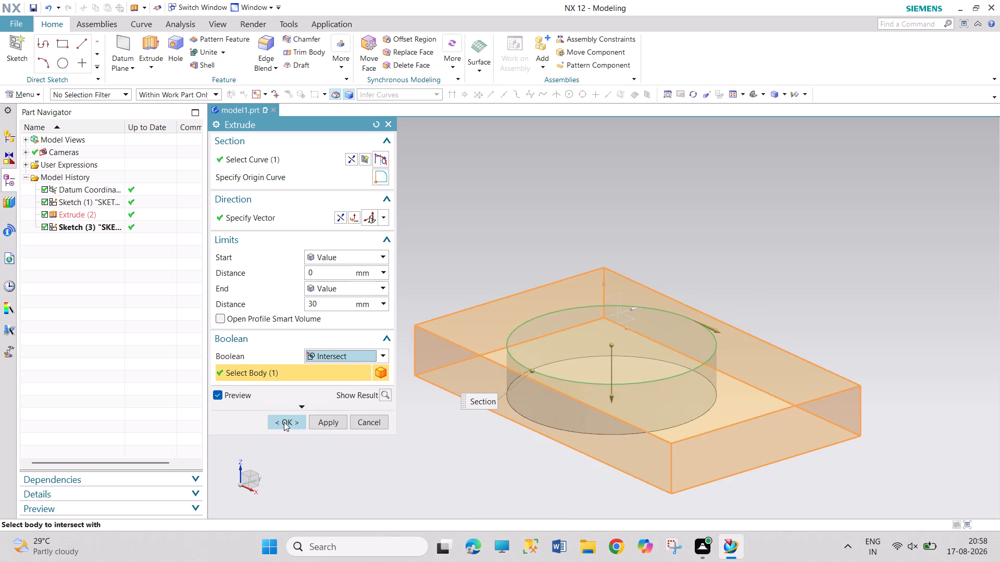
pyautogui.click(284, 422)
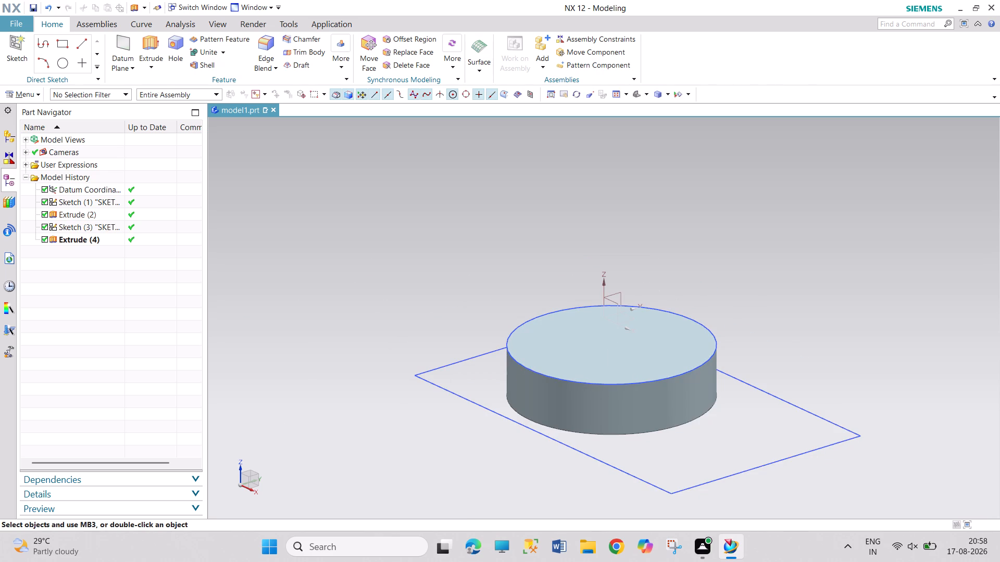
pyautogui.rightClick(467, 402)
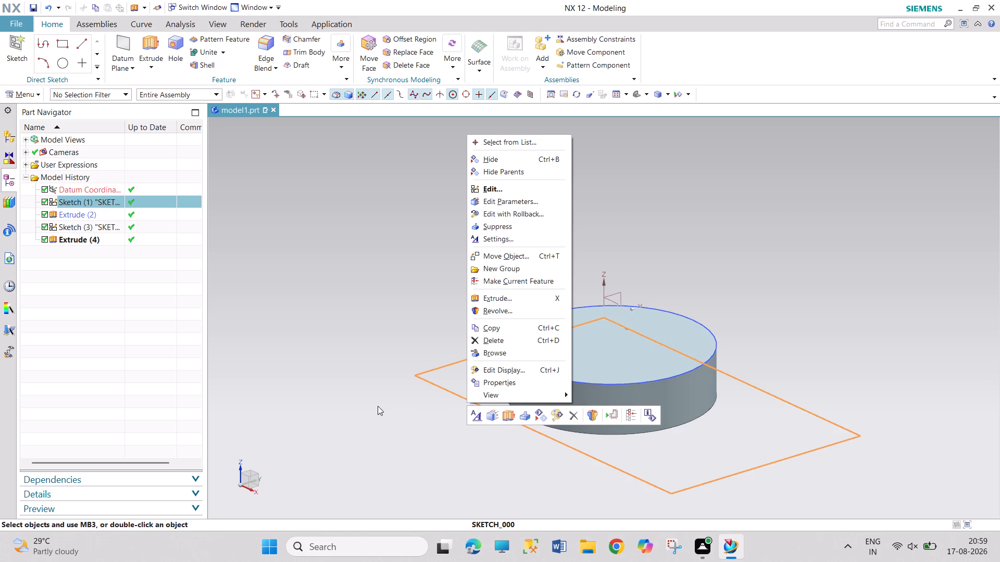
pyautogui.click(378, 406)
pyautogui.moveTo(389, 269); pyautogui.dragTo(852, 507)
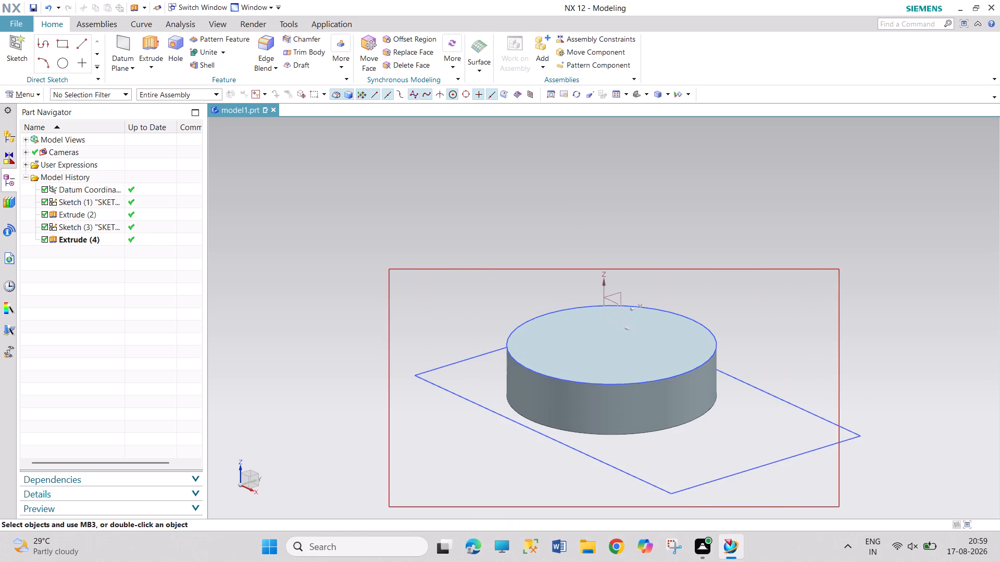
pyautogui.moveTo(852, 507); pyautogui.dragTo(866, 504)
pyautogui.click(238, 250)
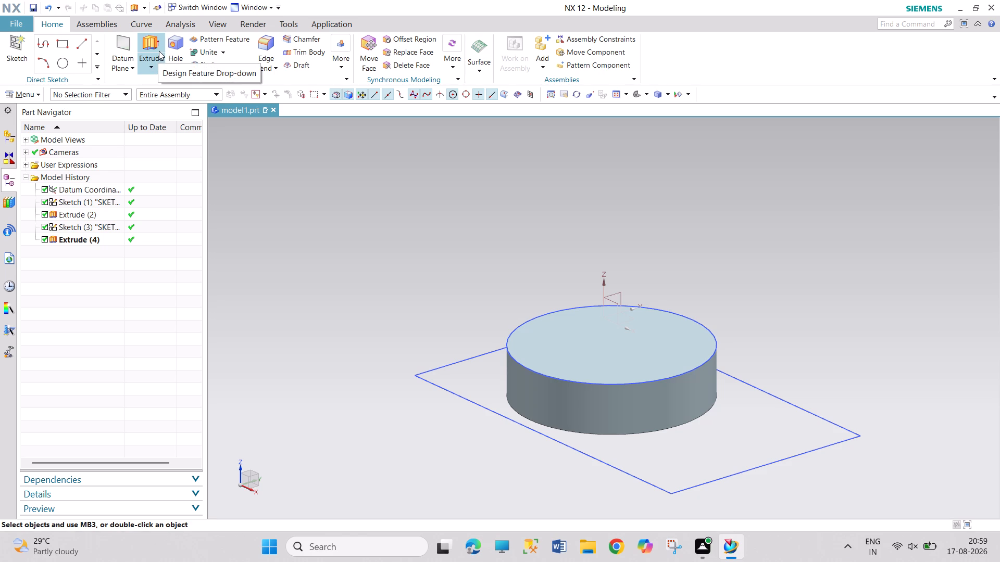
# Close the current part, model1.prt.
pyautogui.click(277, 111)
pyautogui.click(501, 301)
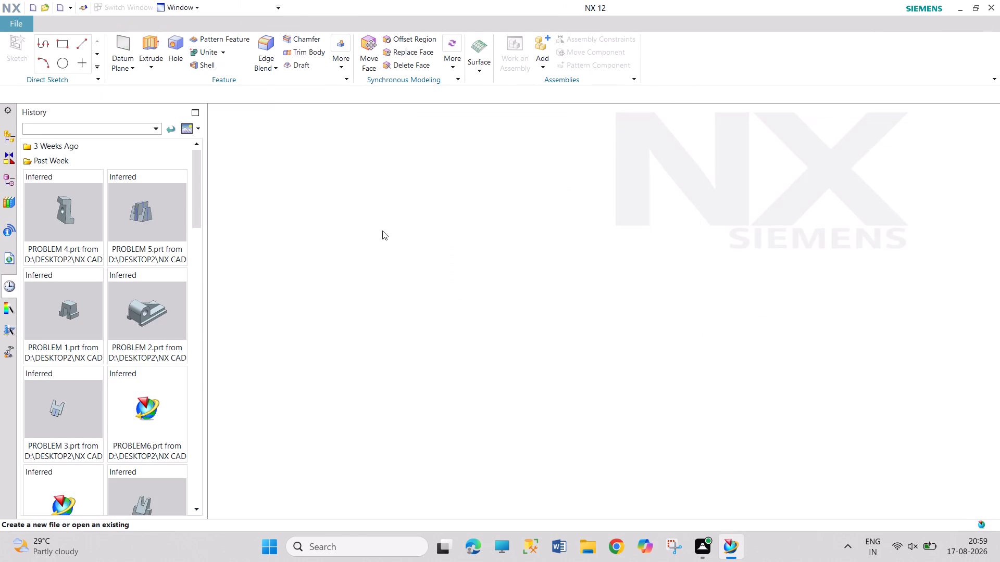
# Create a new part from the Model template in millimetres.
pyautogui.click(80, 25)
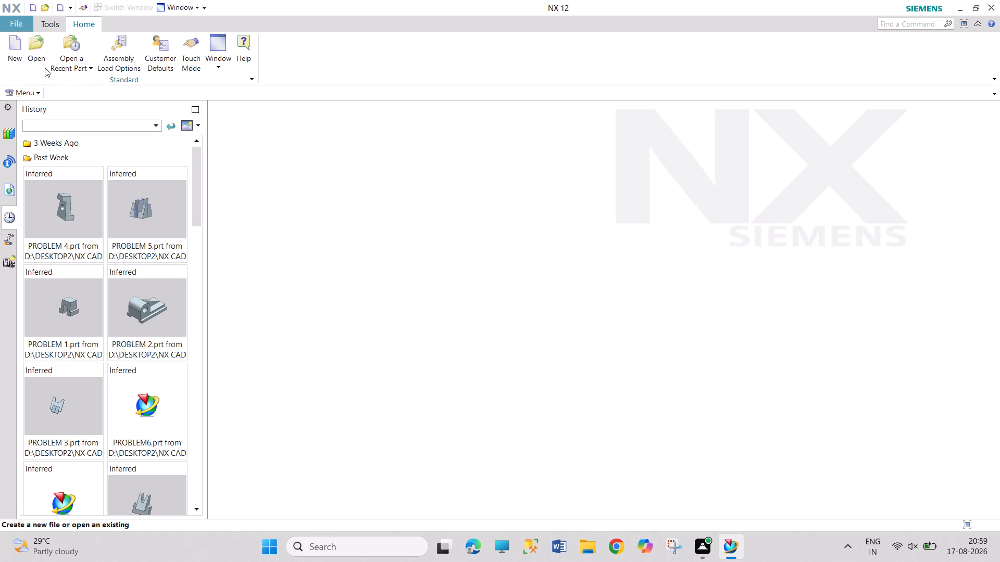
pyautogui.click(19, 61)
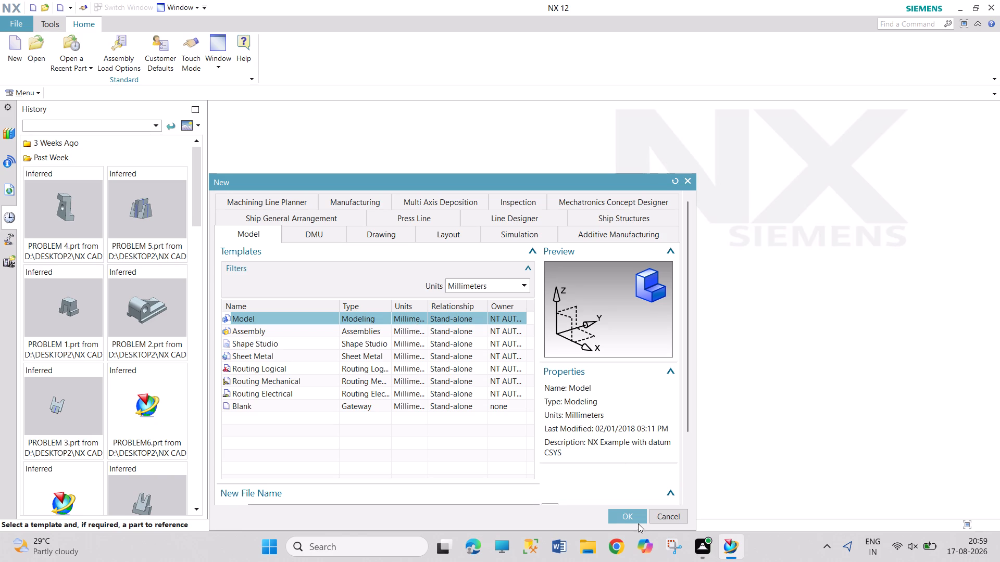
pyautogui.click(638, 521)
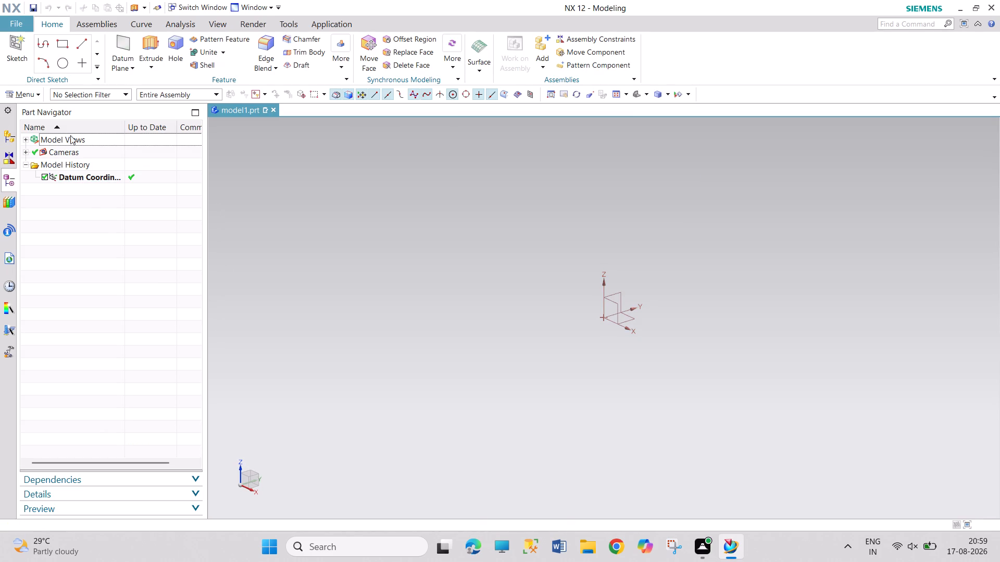
# Create a task-environment sketch on the datum's XY plane with the inferred plane method and horizontal reference, leaving the Profile command.
pyautogui.click(37, 92)
pyautogui.click(57, 145)
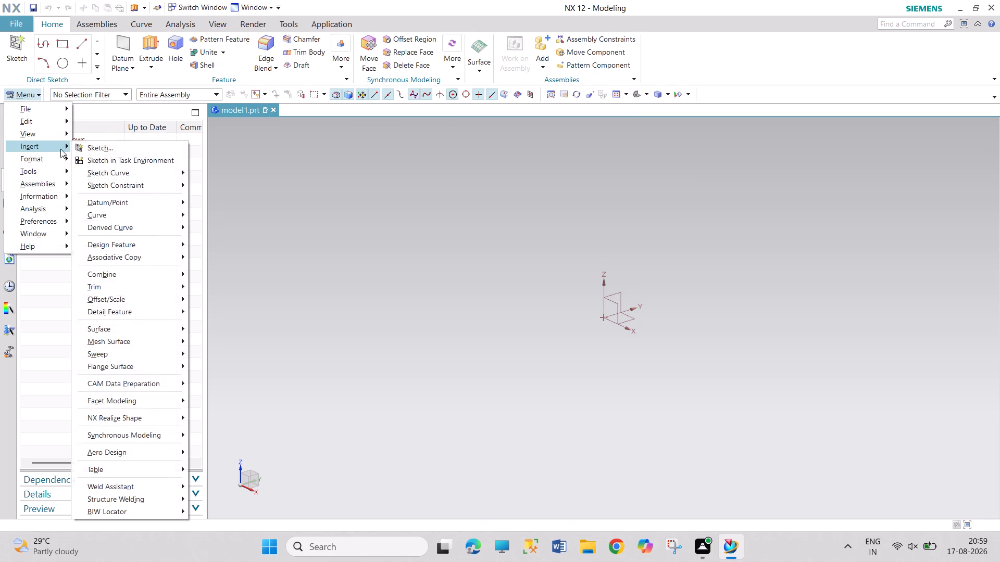
pyautogui.click(86, 163)
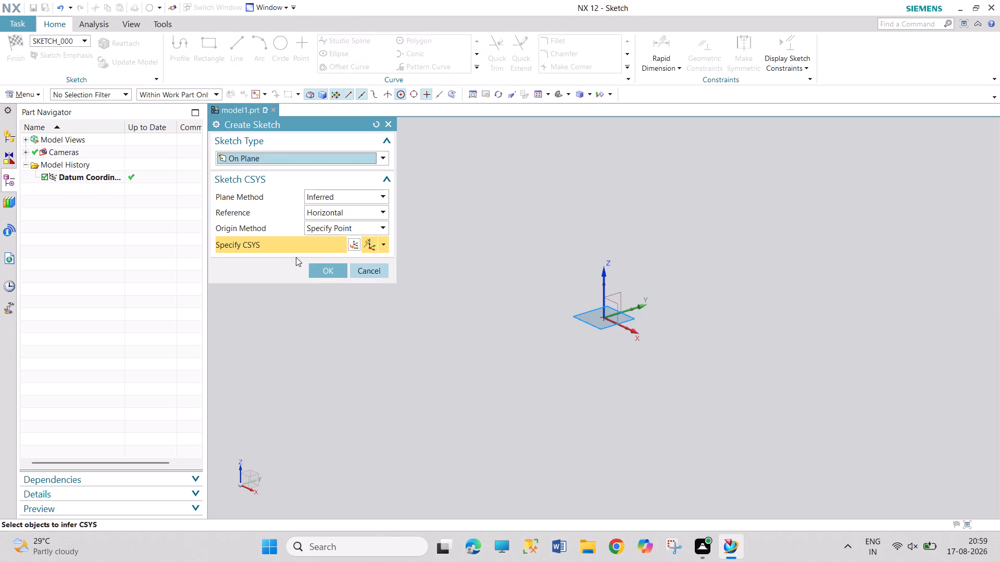
pyautogui.click(327, 270)
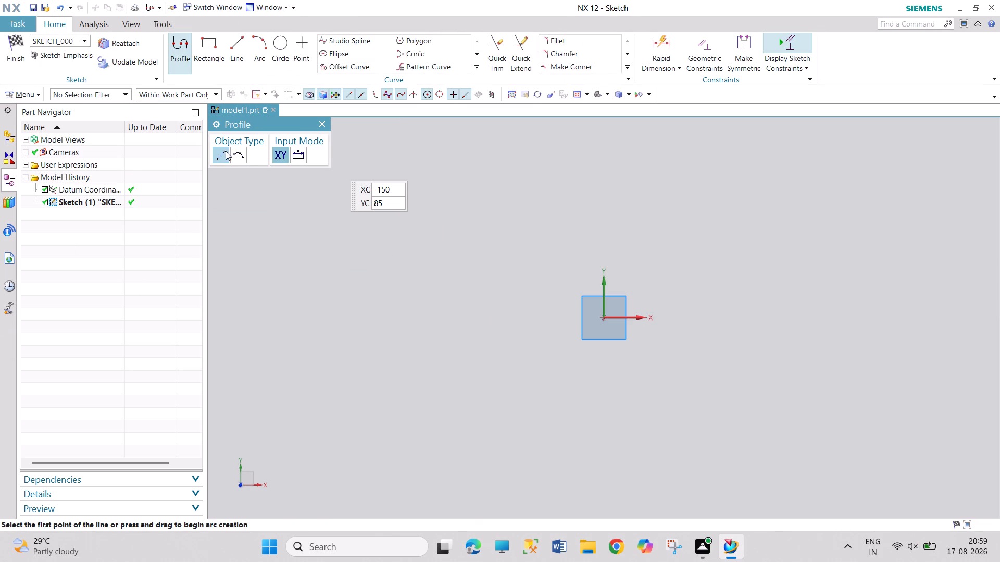
pyautogui.click(322, 124)
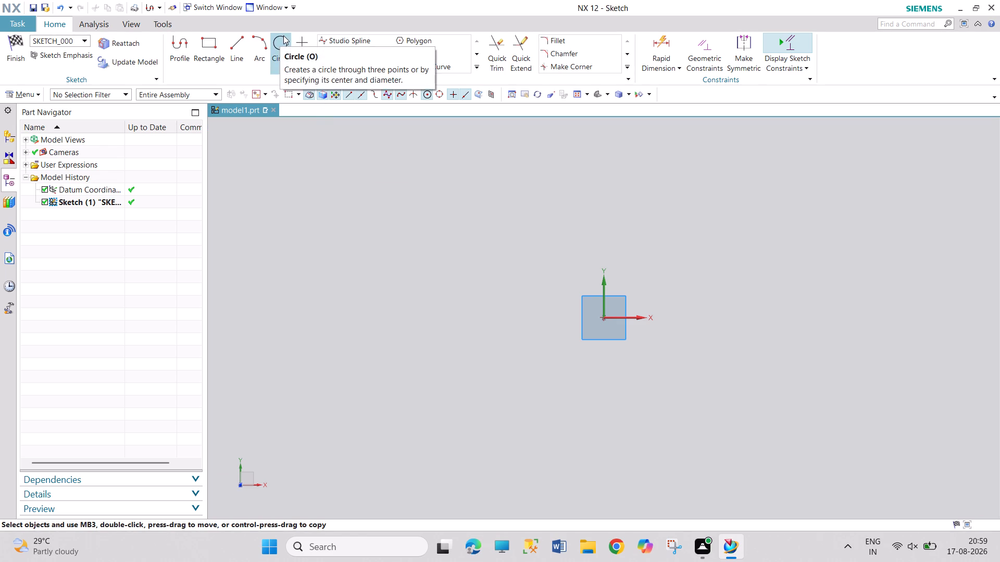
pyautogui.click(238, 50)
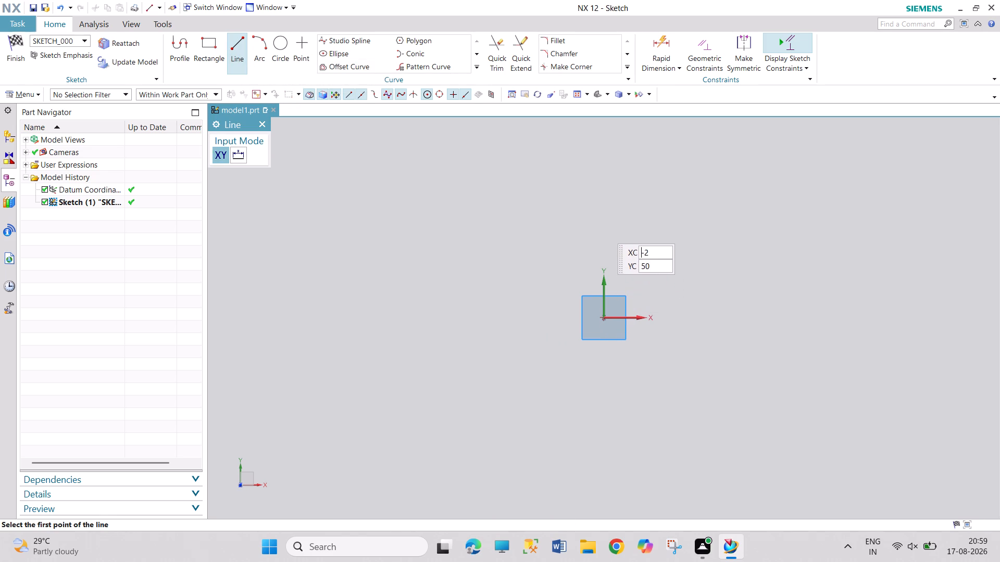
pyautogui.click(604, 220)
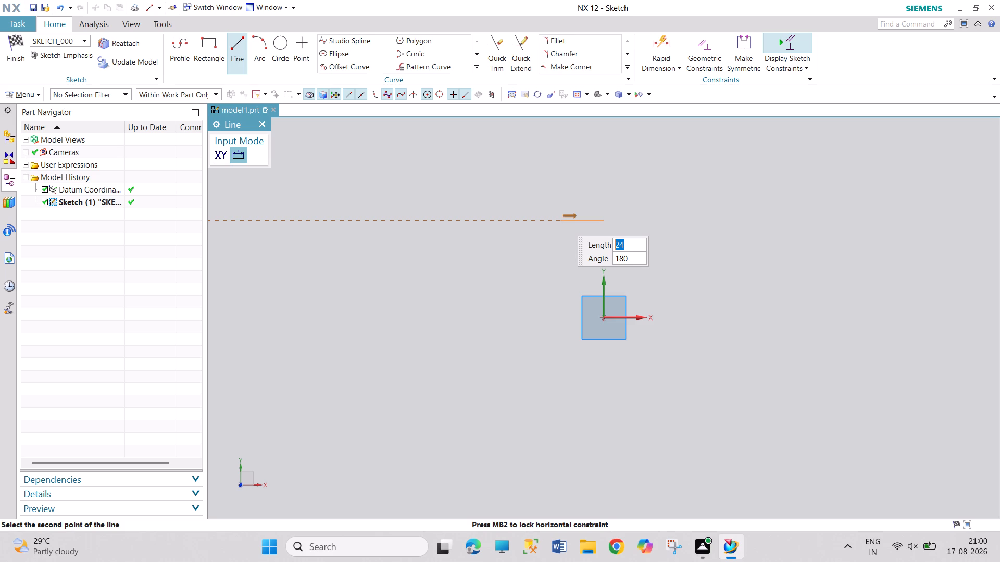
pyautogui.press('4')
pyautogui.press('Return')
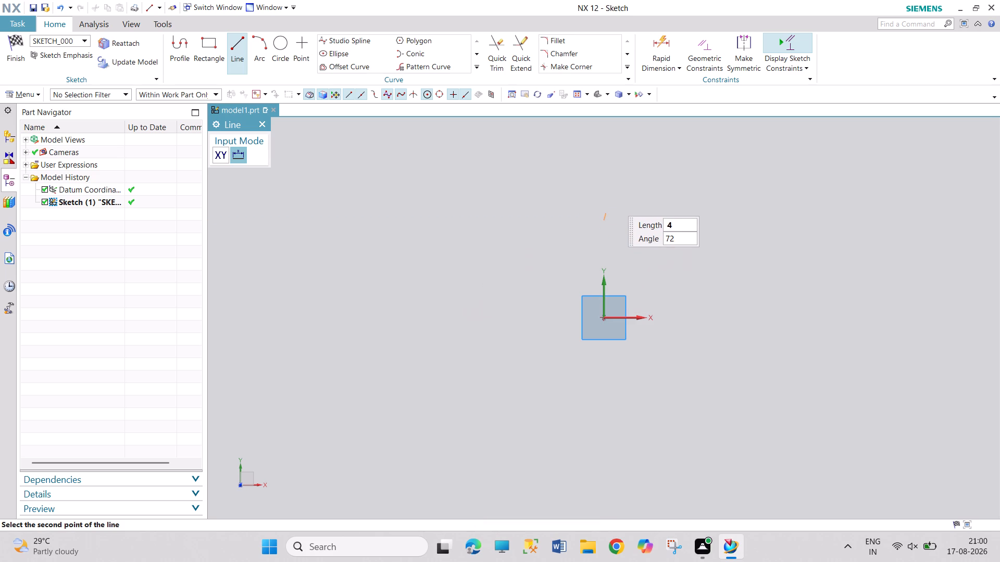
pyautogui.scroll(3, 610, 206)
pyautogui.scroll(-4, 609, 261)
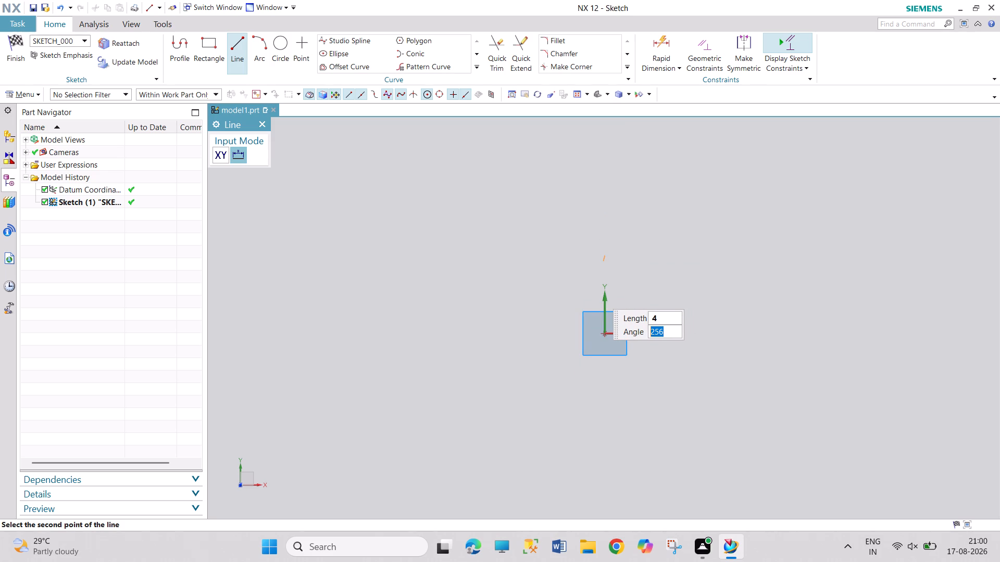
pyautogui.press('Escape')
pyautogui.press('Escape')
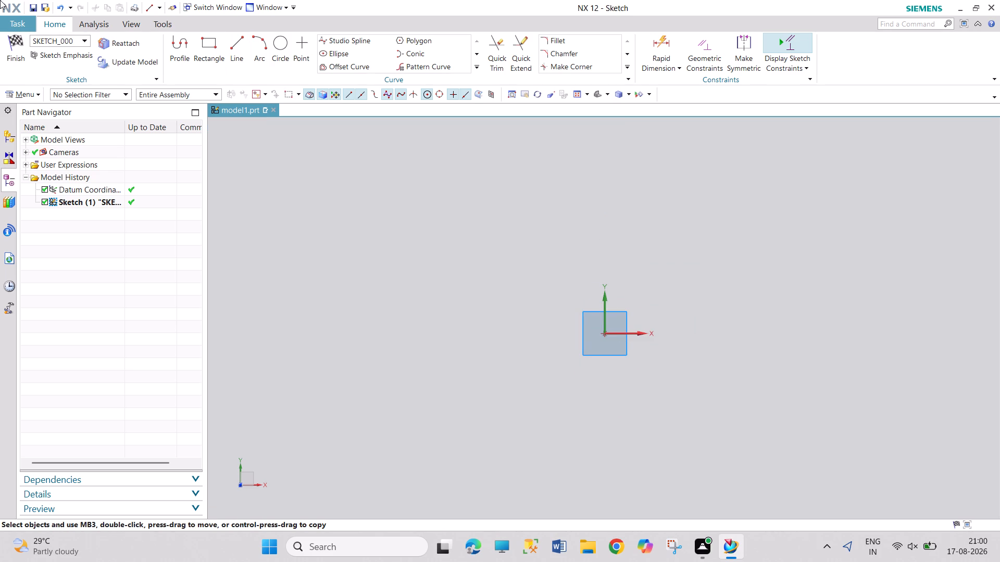
# Draw a circle about 171 mm in diameter, centred near the X axis about 26 mm to the negative-X side of the origin.
pyautogui.click(285, 40)
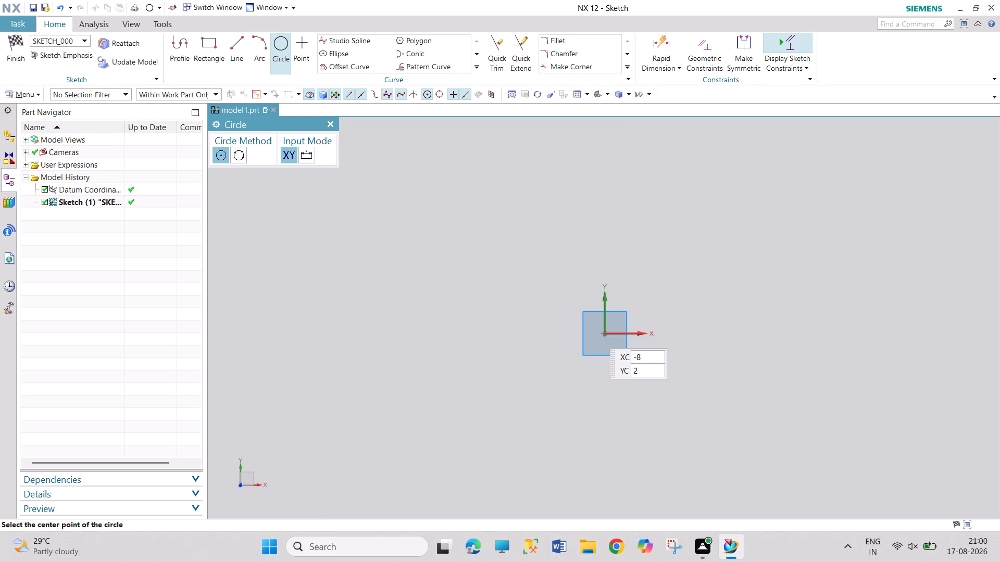
pyautogui.click(497, 333)
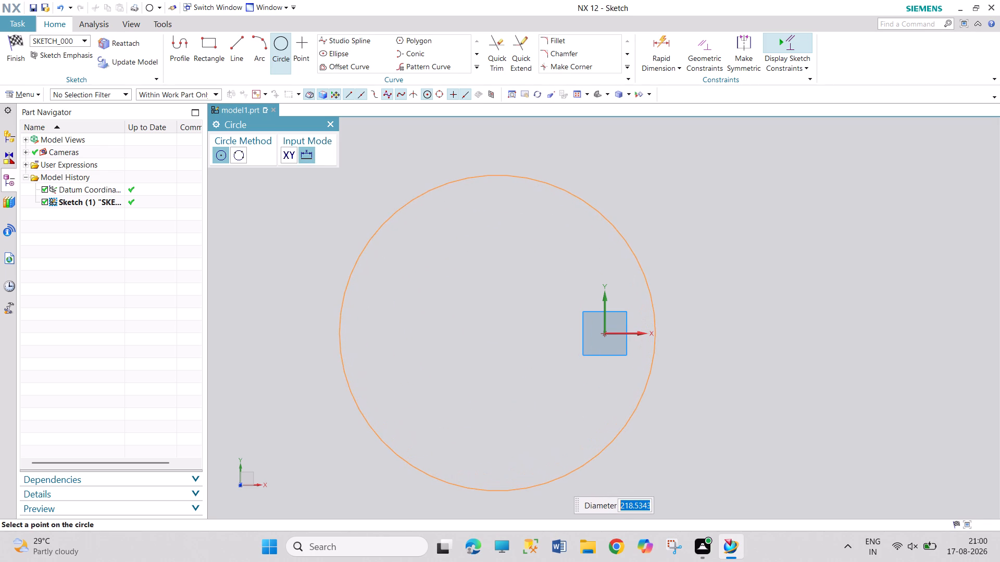
pyautogui.press('Escape')
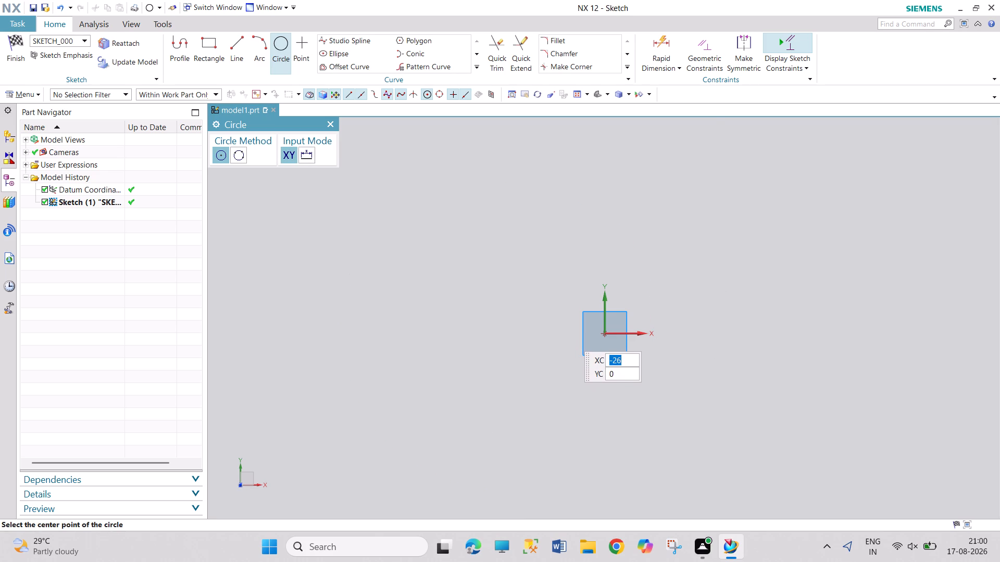
pyautogui.click(567, 335)
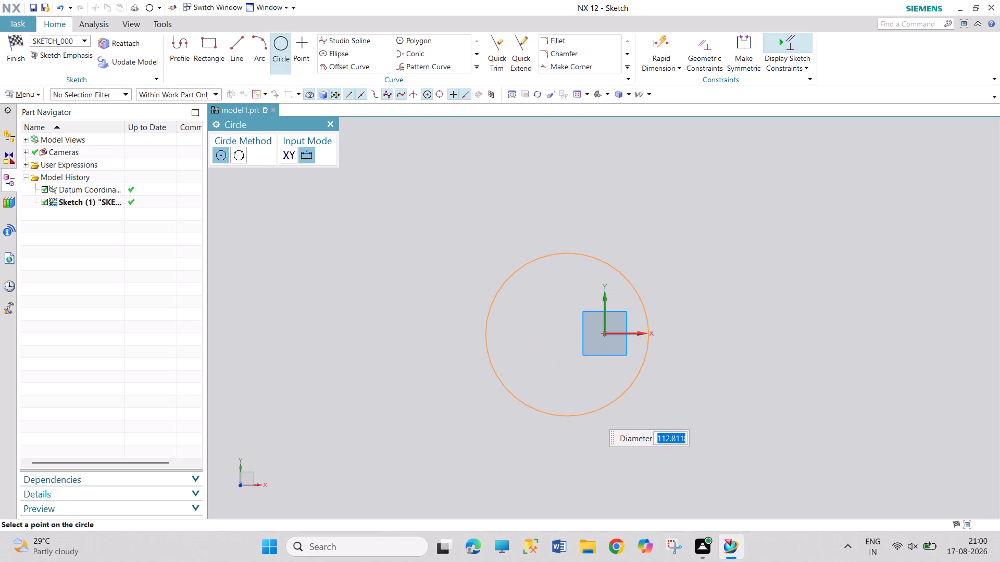
pyautogui.click(591, 456)
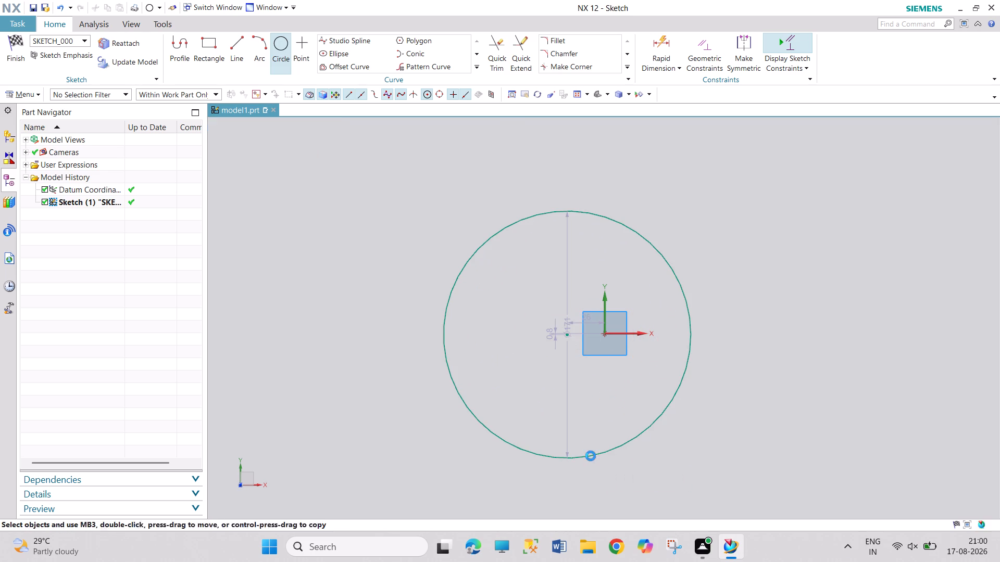
pyautogui.click(327, 126)
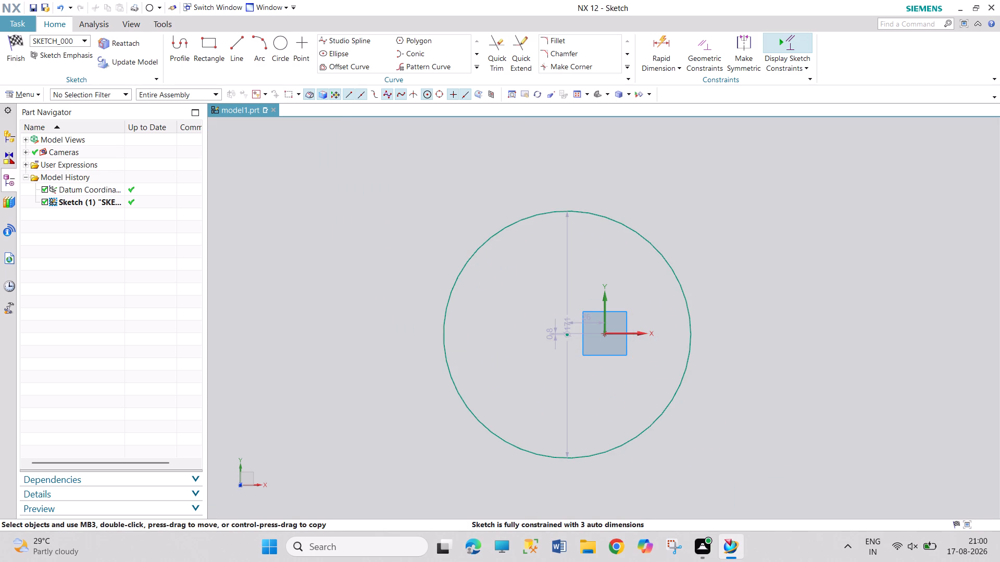
# Set the vertical offset between the circle's centre and the X axis to 0 mm.
pyautogui.doubleClick(548, 337)
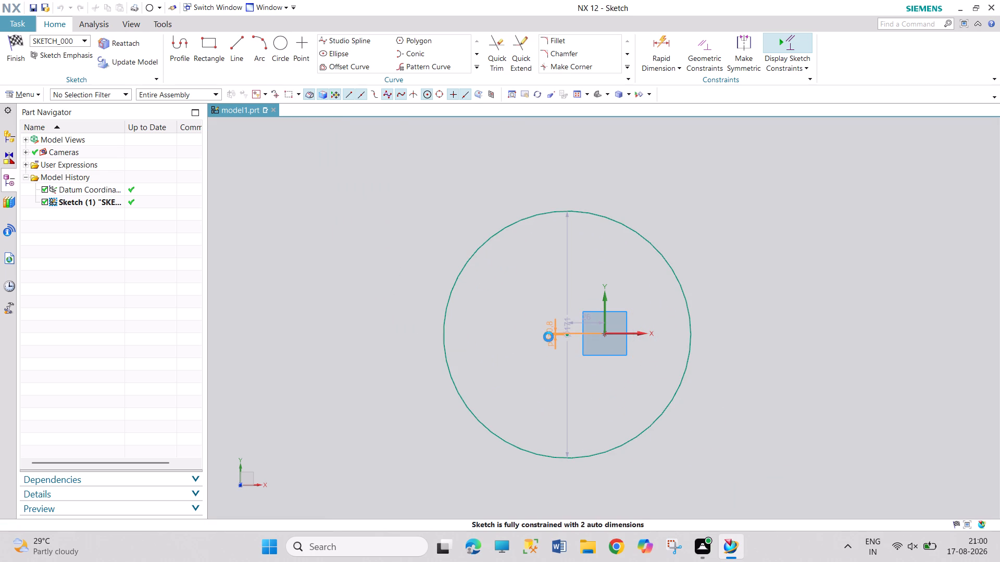
pyautogui.press('0')
pyautogui.press('Return')
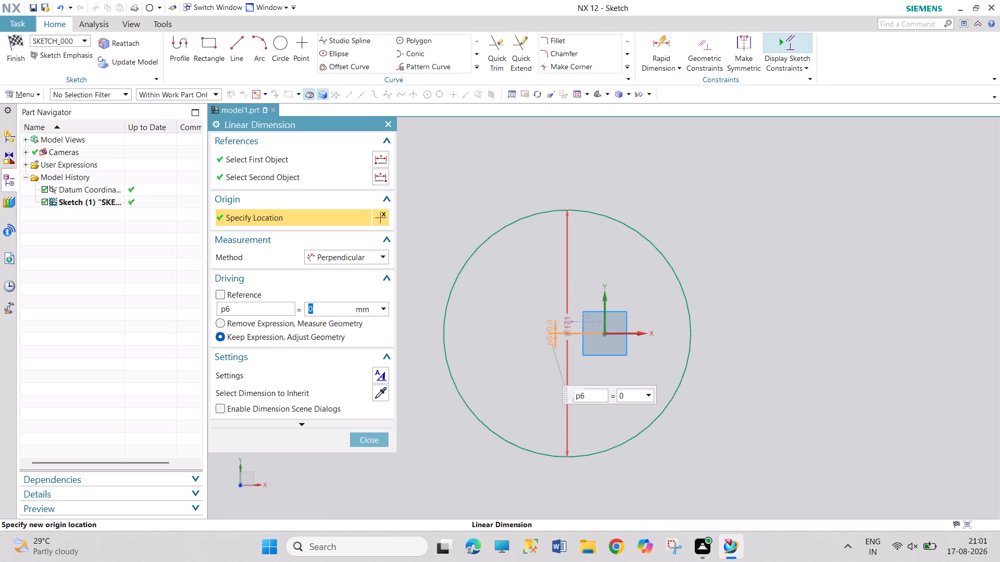
pyautogui.moveTo(565, 310); pyautogui.dragTo(529, 286)
pyautogui.click(364, 435)
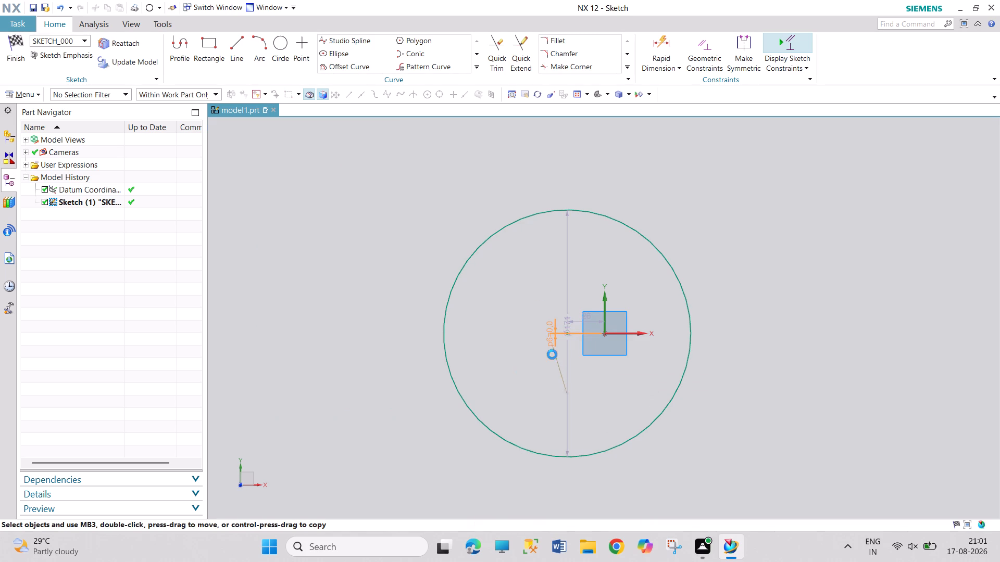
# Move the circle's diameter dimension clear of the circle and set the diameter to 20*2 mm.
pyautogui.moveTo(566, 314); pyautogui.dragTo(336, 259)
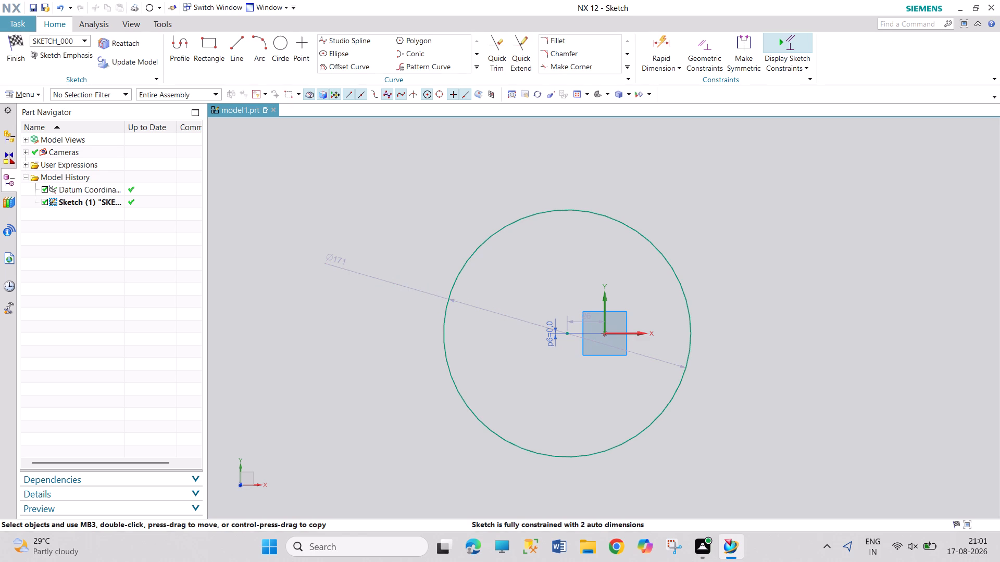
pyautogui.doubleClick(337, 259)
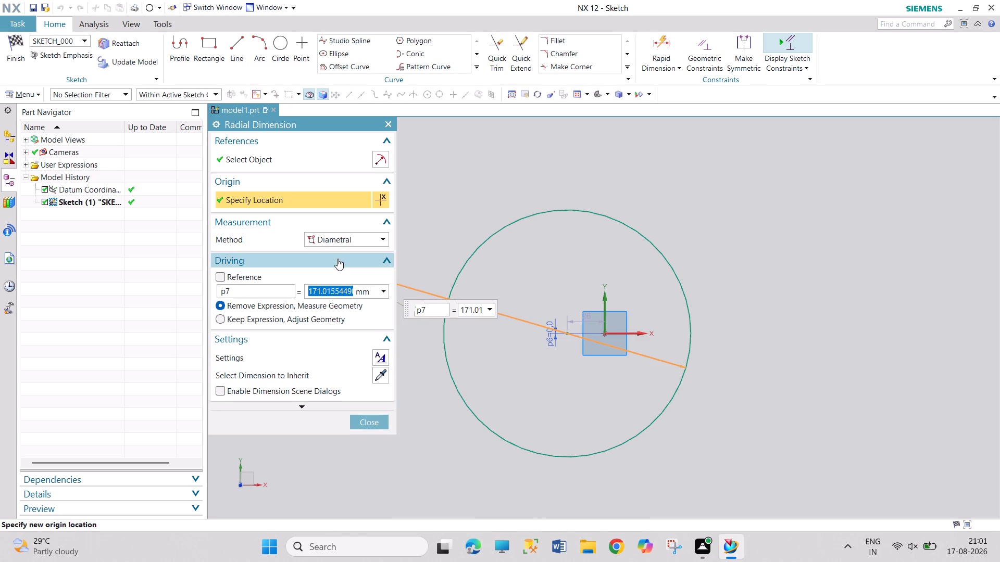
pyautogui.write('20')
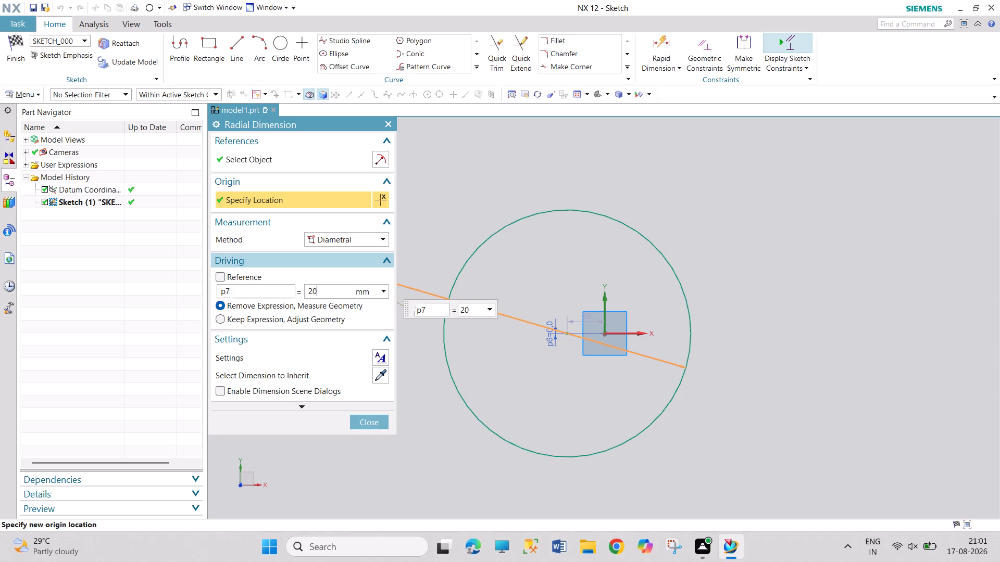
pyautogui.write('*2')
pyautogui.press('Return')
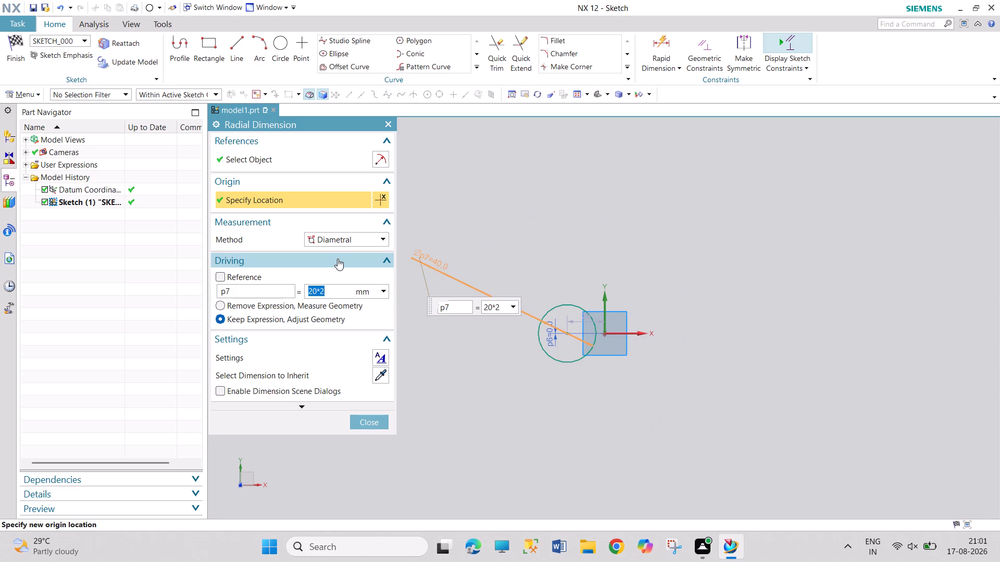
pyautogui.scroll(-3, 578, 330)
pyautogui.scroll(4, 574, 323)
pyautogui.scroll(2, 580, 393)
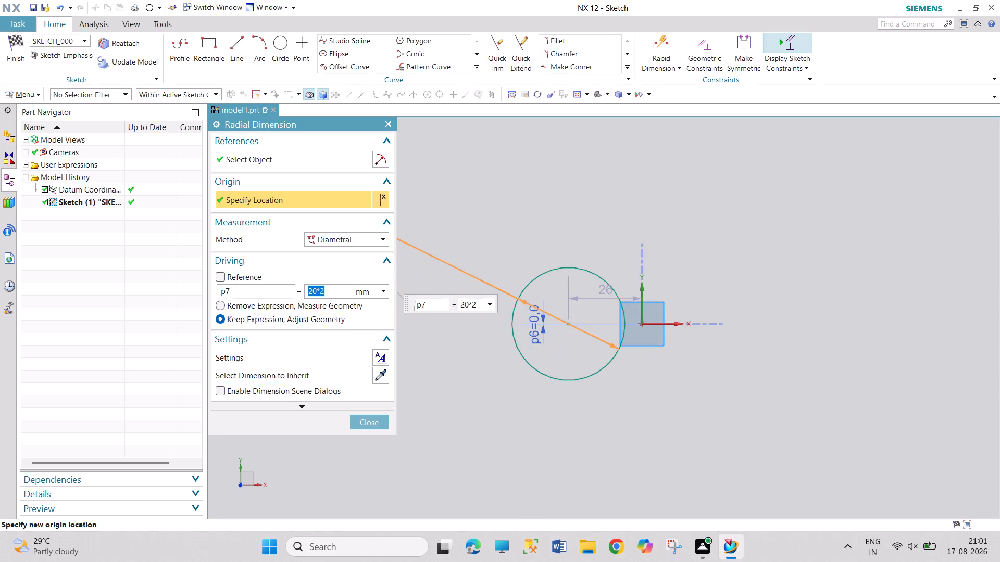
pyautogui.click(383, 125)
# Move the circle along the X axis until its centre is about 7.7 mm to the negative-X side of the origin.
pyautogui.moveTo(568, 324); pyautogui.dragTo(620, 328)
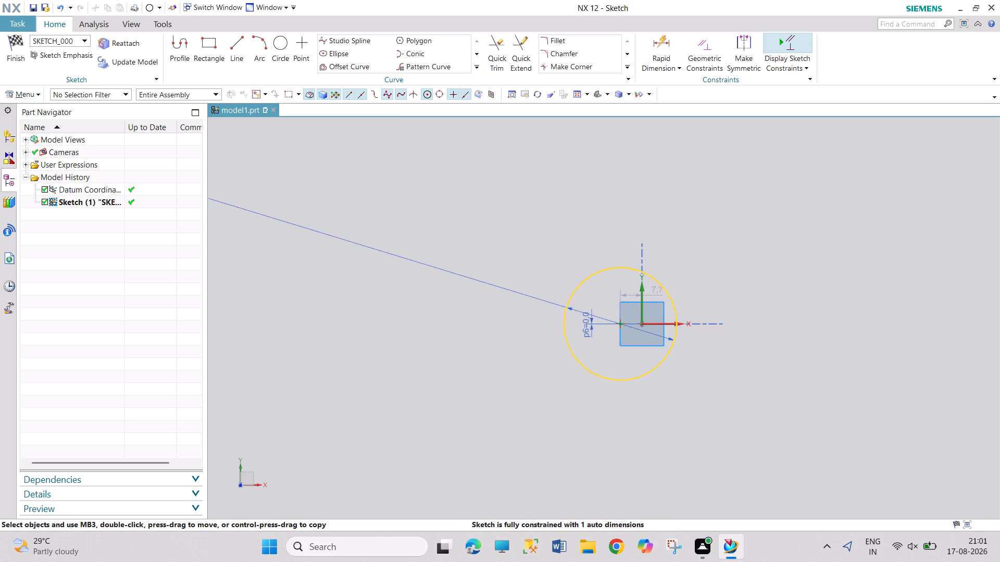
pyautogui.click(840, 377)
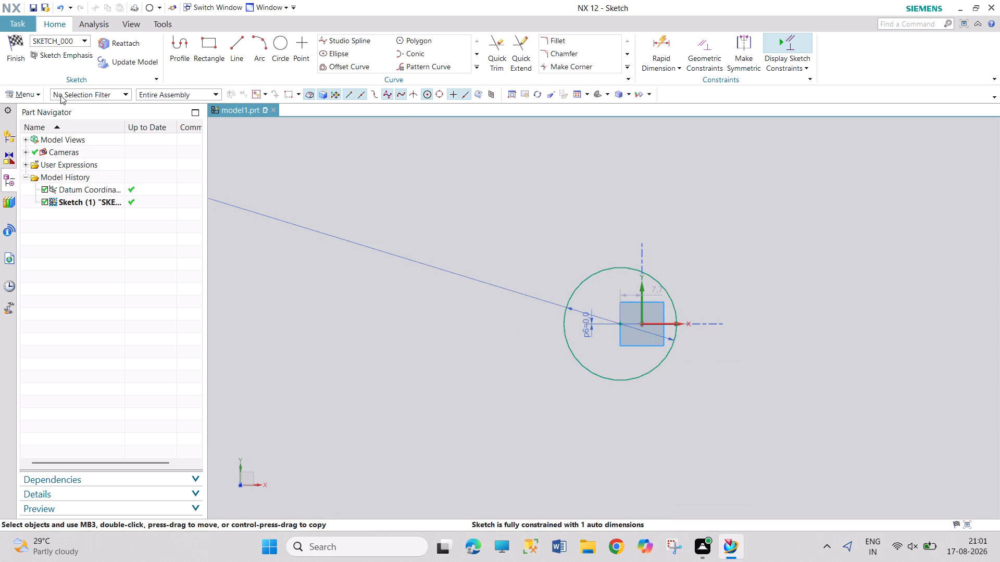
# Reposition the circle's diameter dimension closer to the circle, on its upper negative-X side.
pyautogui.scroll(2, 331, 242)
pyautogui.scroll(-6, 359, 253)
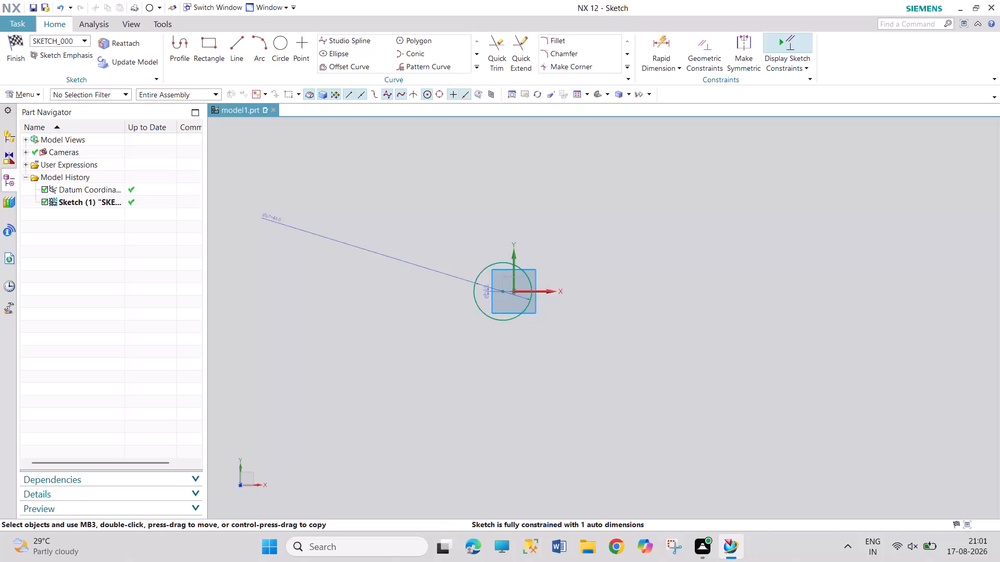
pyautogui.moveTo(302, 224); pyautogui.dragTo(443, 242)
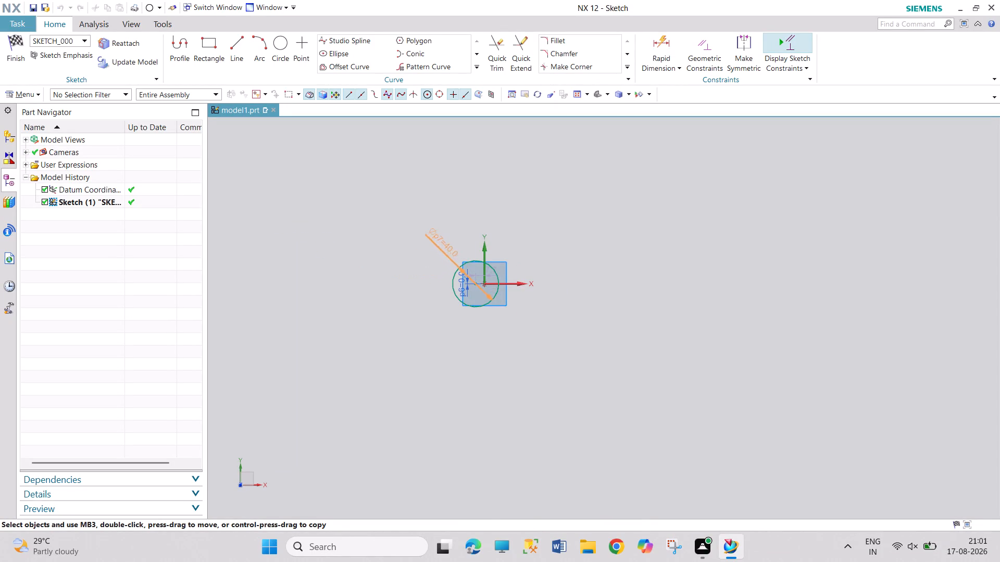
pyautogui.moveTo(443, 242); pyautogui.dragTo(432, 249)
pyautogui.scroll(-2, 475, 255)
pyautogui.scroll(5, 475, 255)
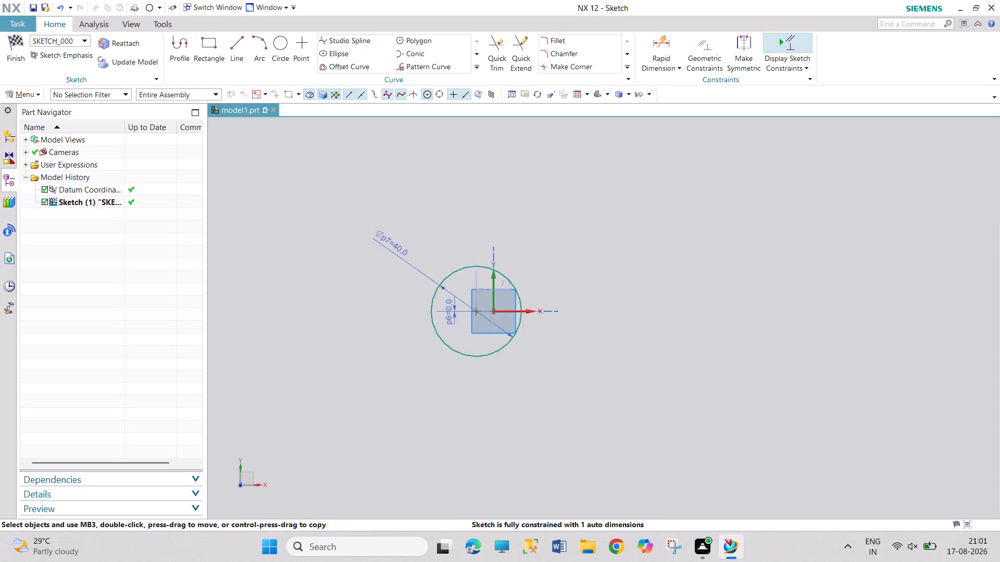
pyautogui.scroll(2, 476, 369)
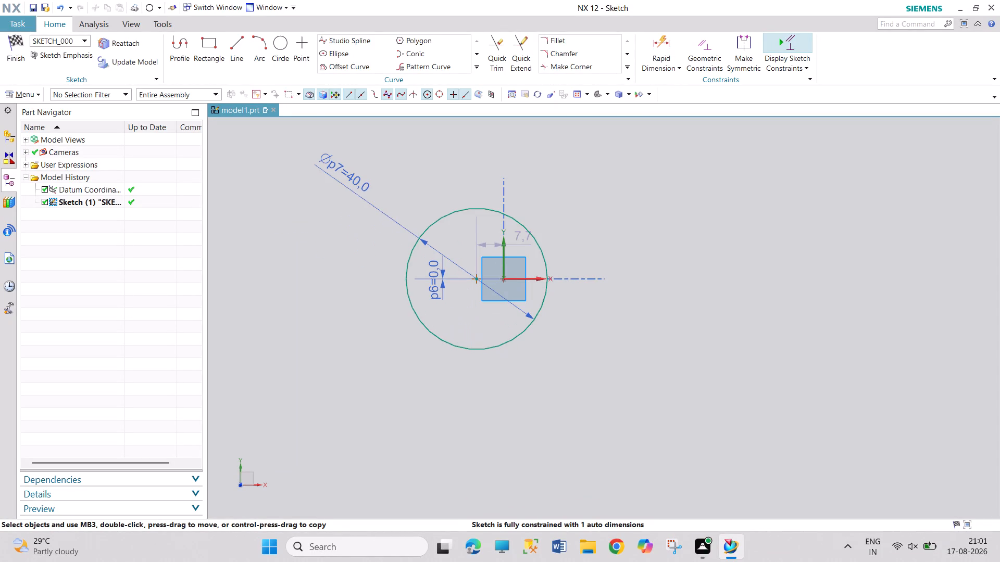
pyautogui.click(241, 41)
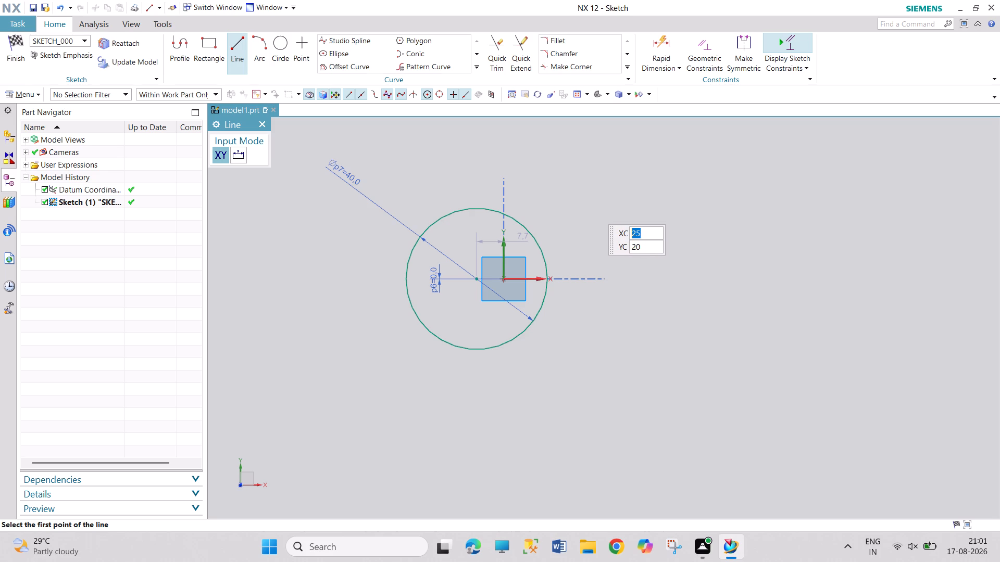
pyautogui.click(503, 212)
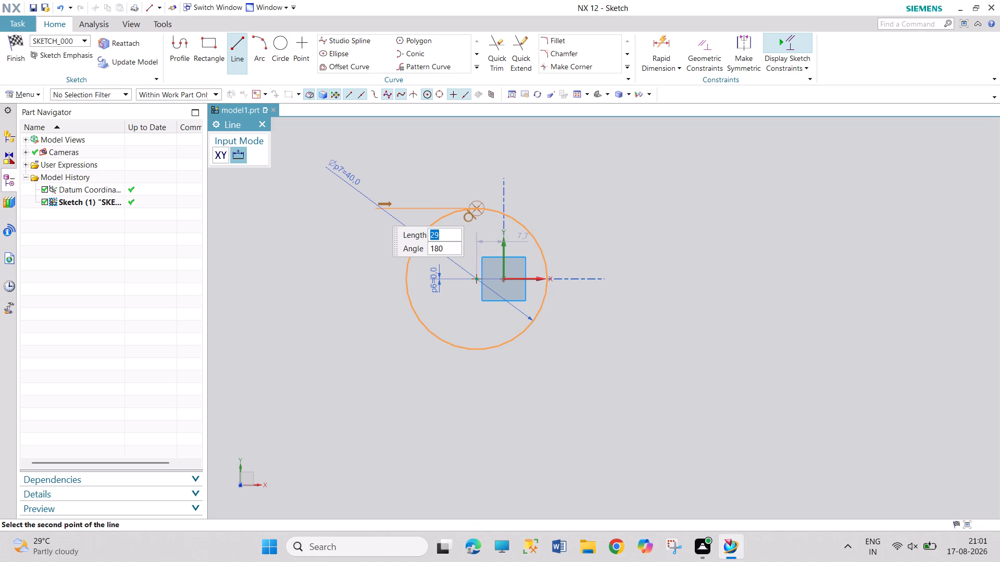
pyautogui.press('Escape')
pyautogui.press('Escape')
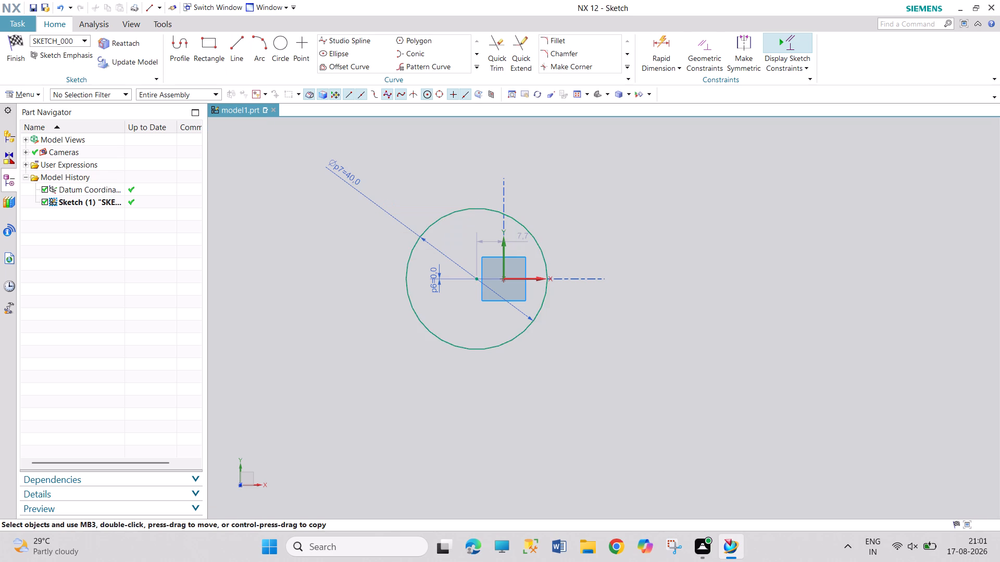
# Undo the circle's placement and dimension edits and the circle itself, back to the empty sketch.
pyautogui.hotkey('ctrl', 'z')
pyautogui.hotkey('ctrl', 'z')
pyautogui.hotkey('ctrl', 'z')
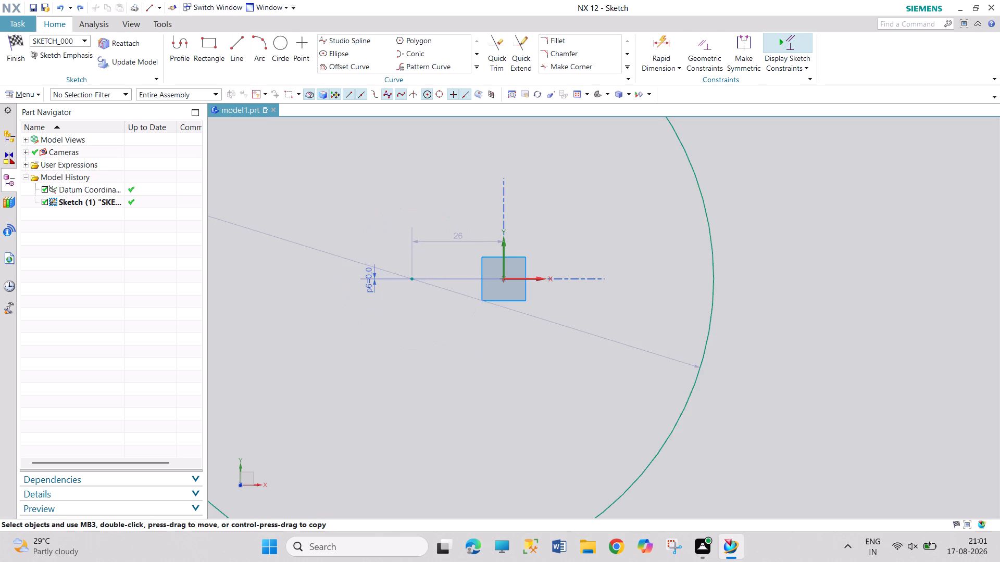
pyautogui.hotkey('ctrl', 'z')
pyautogui.hotkey('ctrl', 'z')
pyautogui.hotkey('ctrl', 'z')
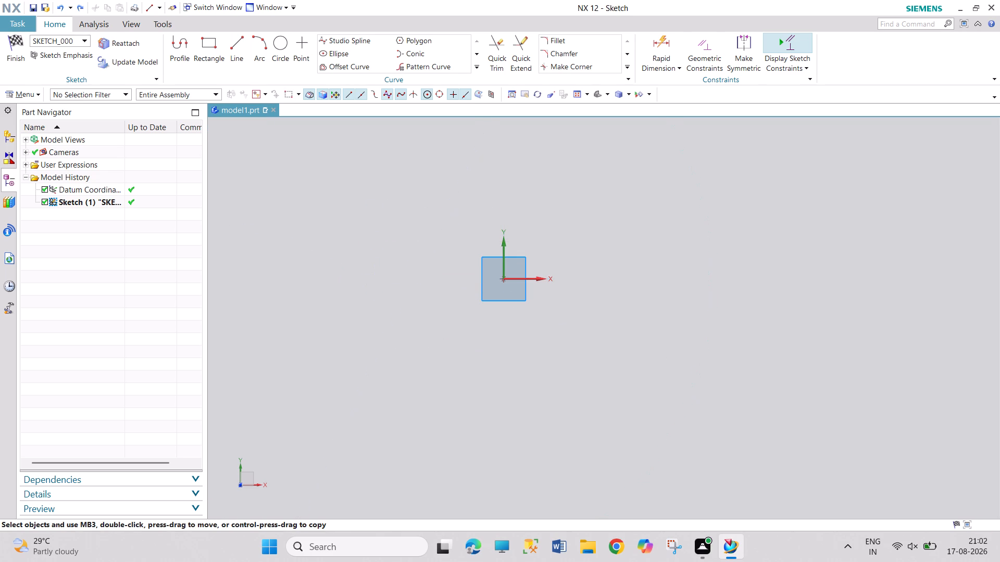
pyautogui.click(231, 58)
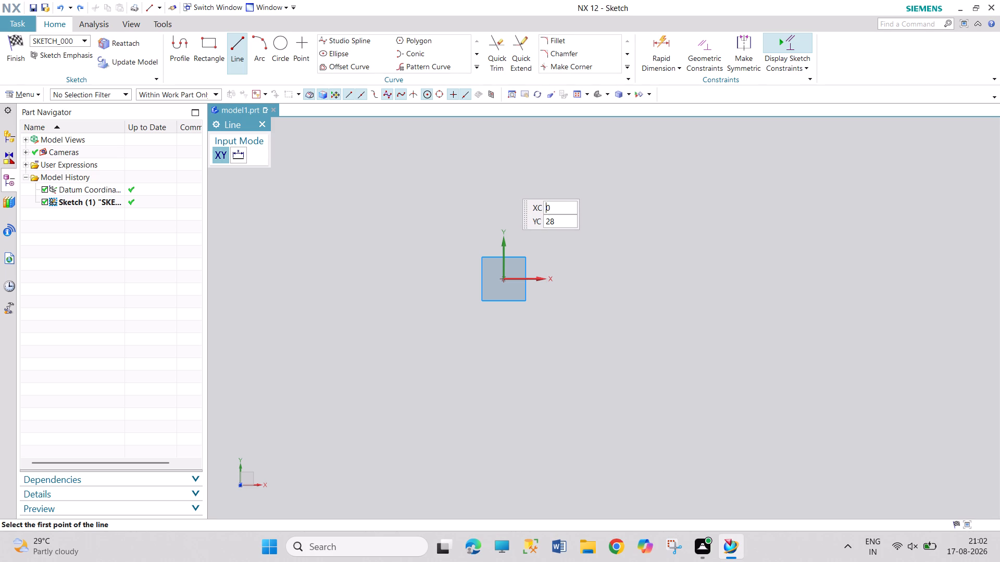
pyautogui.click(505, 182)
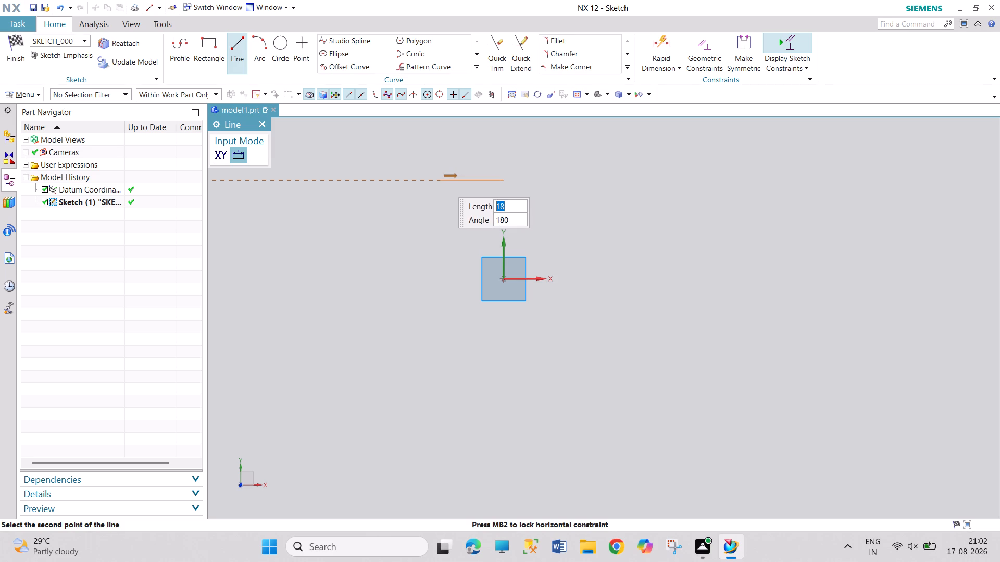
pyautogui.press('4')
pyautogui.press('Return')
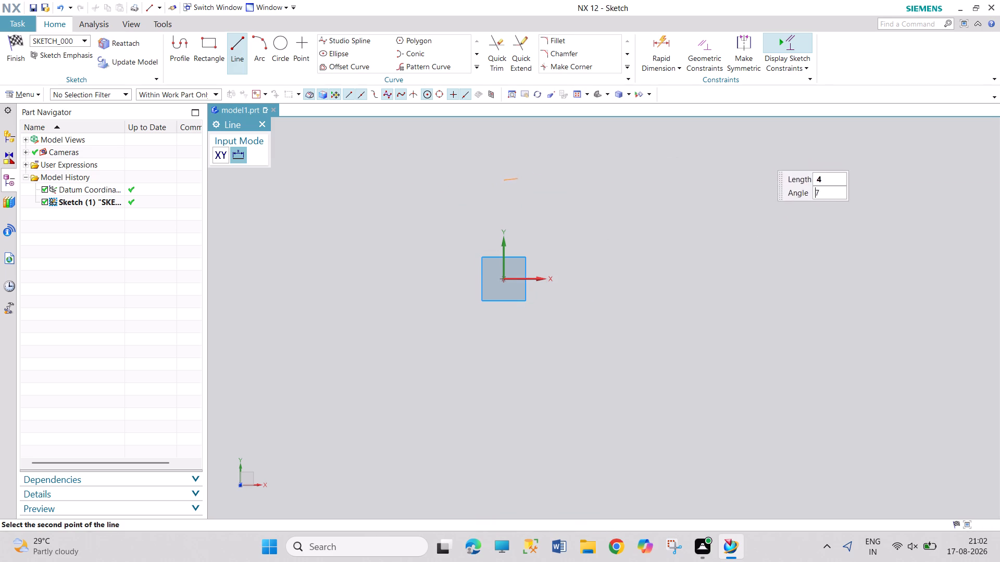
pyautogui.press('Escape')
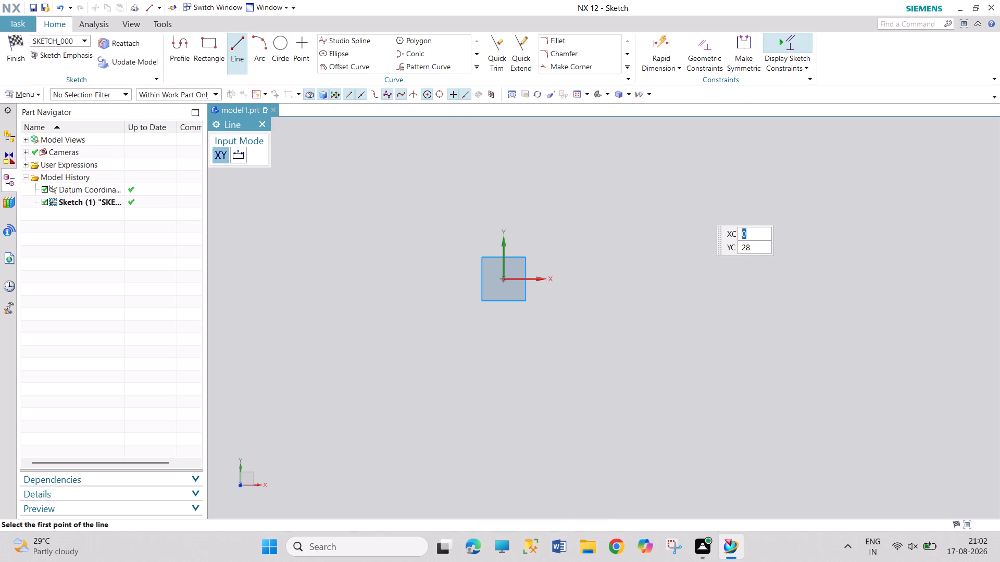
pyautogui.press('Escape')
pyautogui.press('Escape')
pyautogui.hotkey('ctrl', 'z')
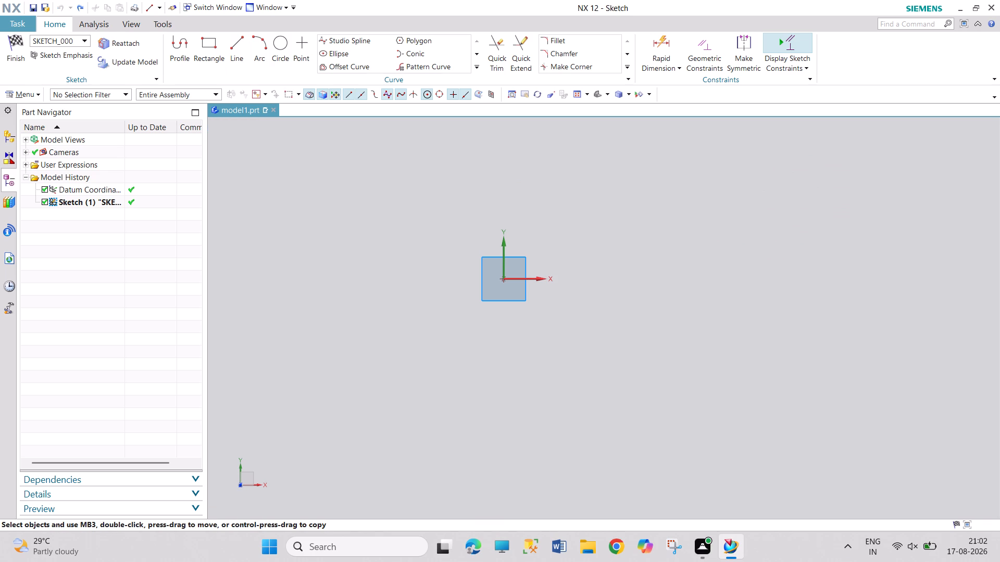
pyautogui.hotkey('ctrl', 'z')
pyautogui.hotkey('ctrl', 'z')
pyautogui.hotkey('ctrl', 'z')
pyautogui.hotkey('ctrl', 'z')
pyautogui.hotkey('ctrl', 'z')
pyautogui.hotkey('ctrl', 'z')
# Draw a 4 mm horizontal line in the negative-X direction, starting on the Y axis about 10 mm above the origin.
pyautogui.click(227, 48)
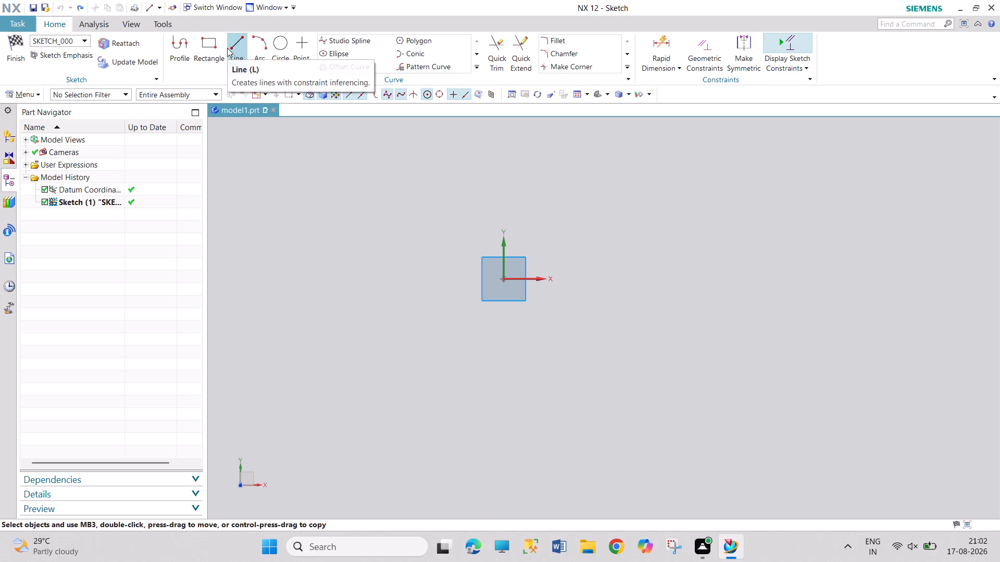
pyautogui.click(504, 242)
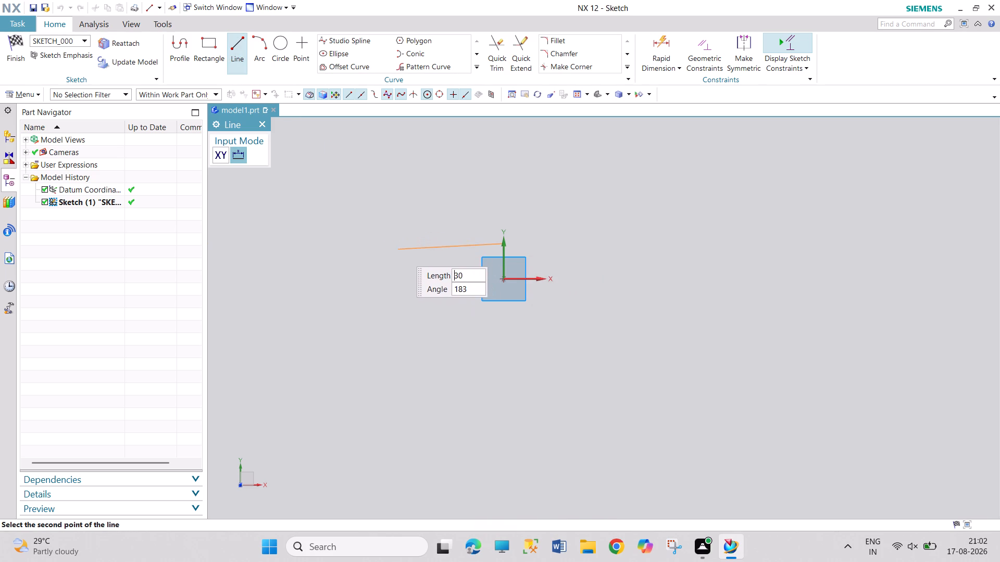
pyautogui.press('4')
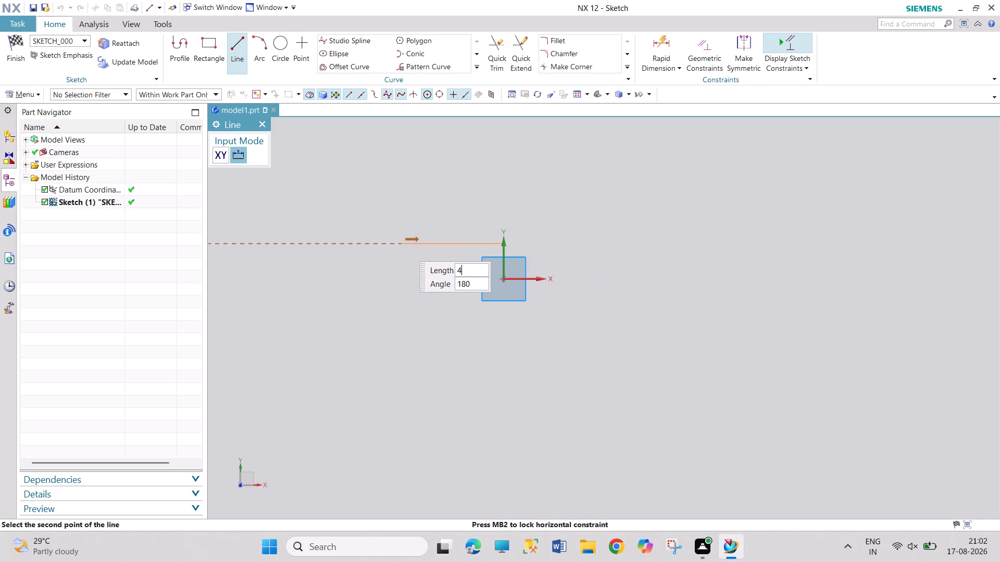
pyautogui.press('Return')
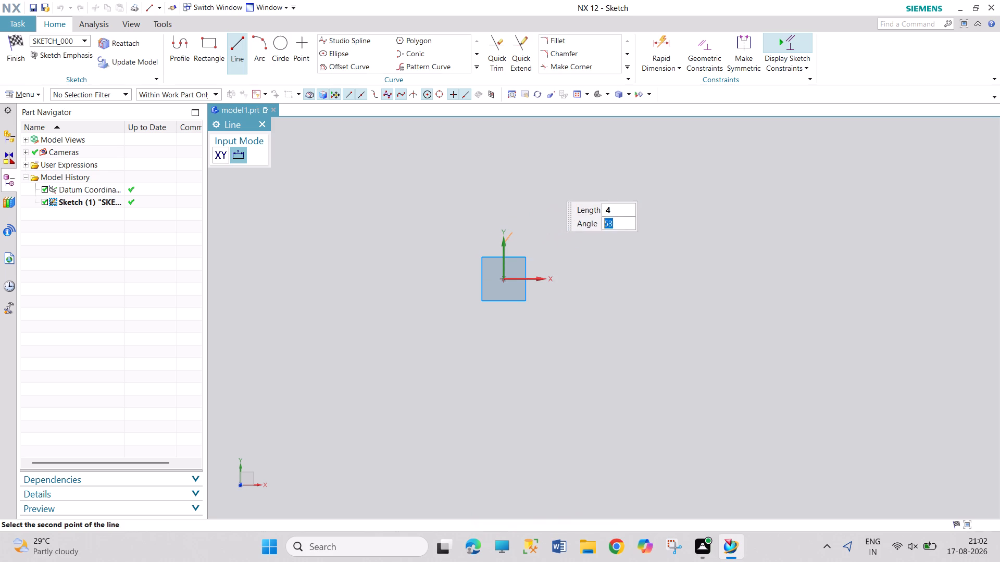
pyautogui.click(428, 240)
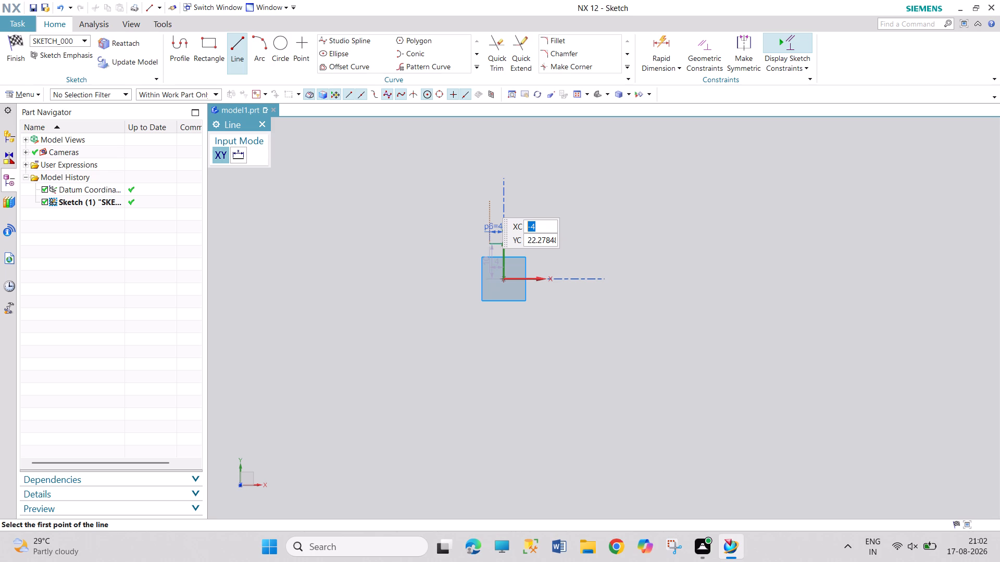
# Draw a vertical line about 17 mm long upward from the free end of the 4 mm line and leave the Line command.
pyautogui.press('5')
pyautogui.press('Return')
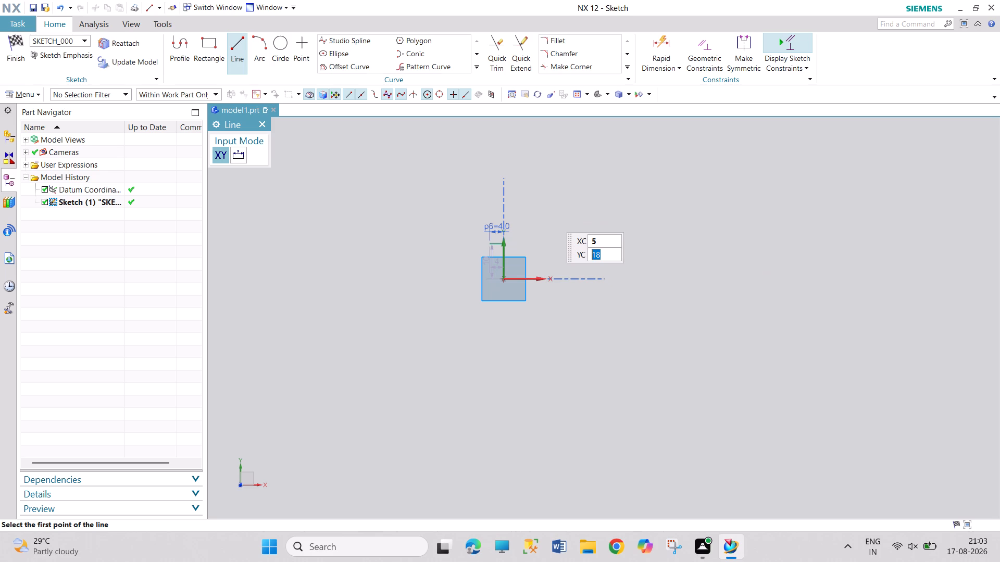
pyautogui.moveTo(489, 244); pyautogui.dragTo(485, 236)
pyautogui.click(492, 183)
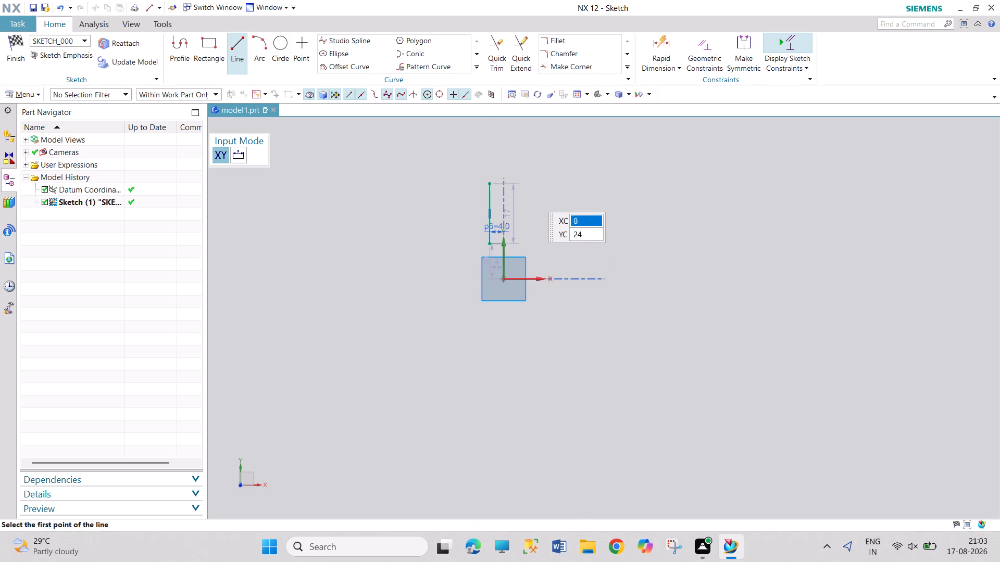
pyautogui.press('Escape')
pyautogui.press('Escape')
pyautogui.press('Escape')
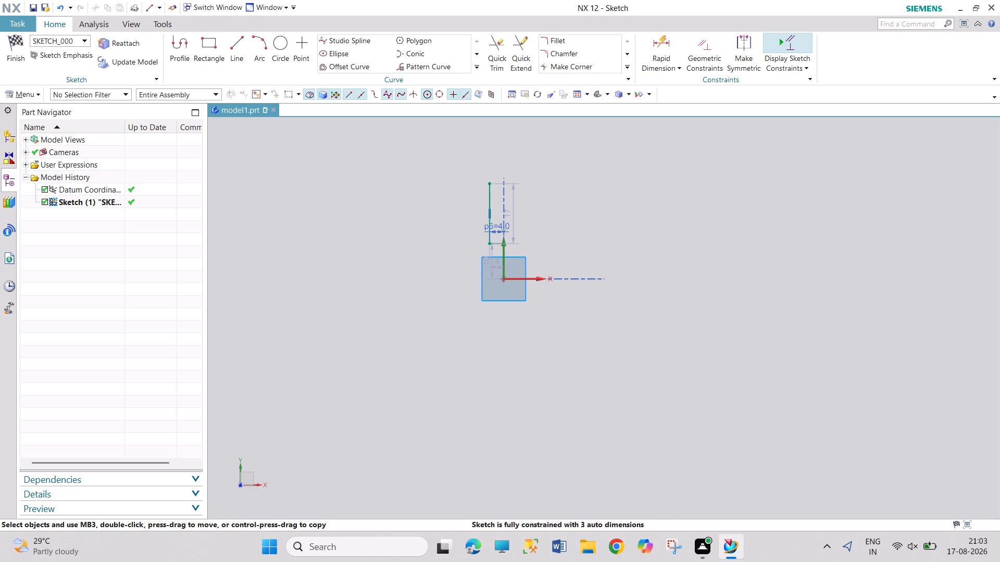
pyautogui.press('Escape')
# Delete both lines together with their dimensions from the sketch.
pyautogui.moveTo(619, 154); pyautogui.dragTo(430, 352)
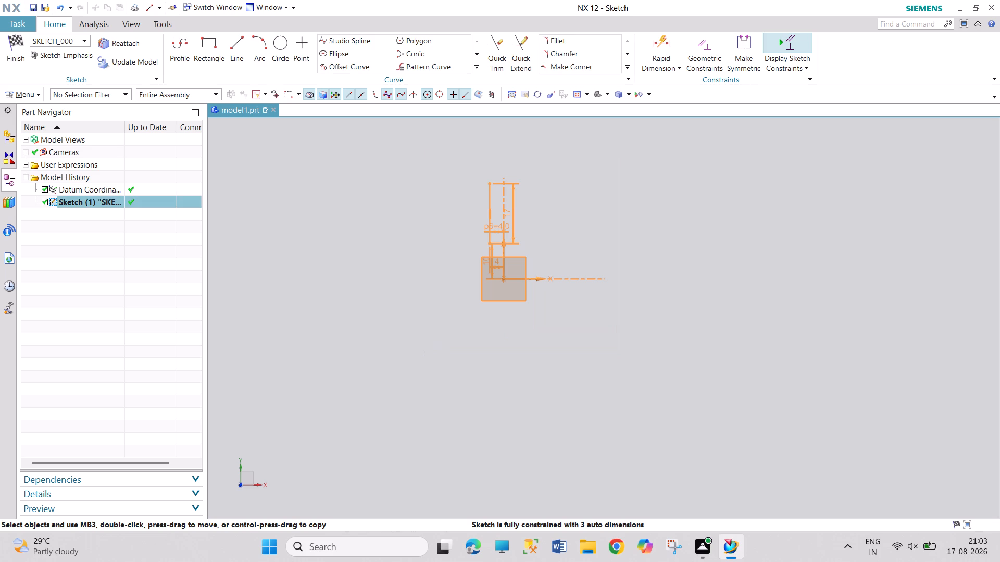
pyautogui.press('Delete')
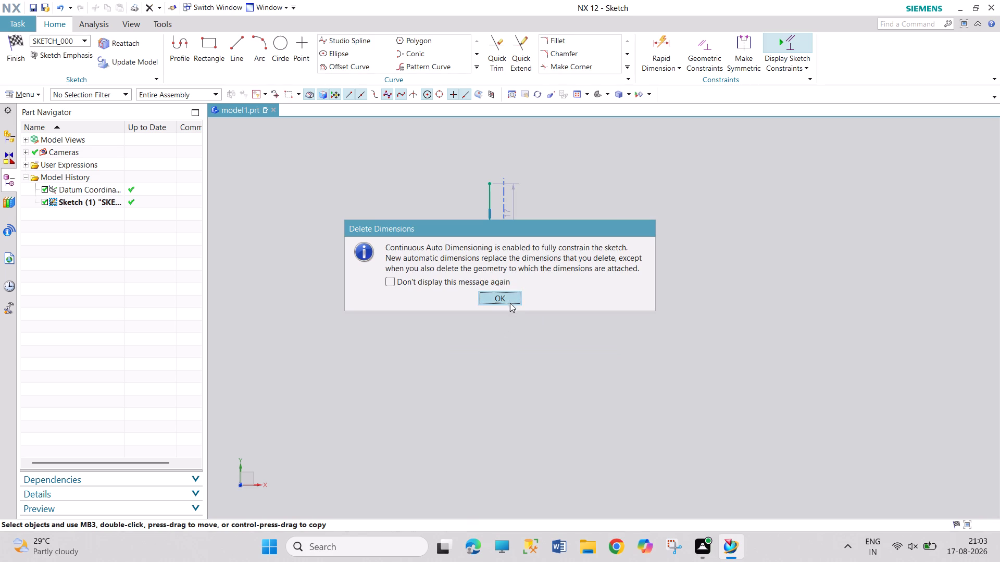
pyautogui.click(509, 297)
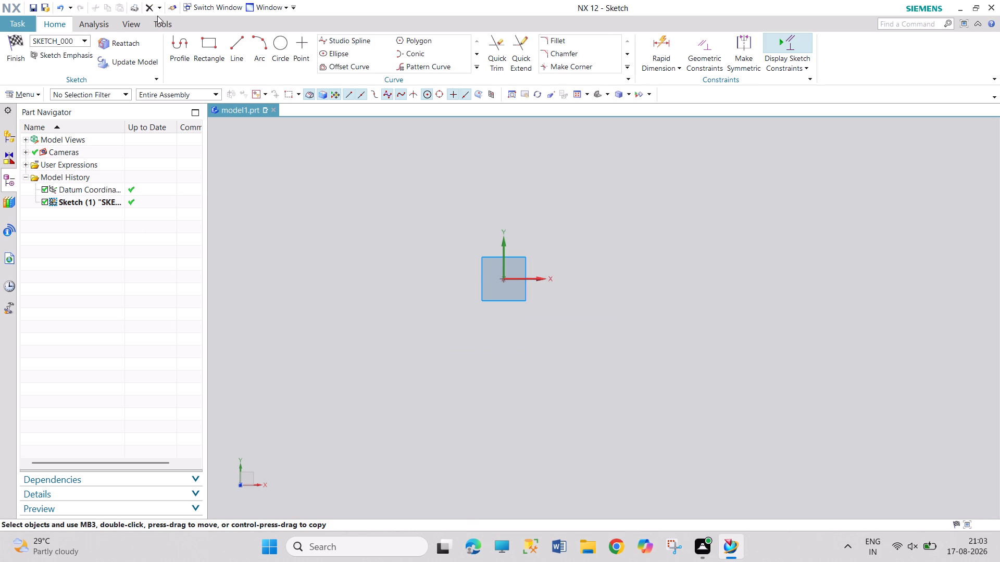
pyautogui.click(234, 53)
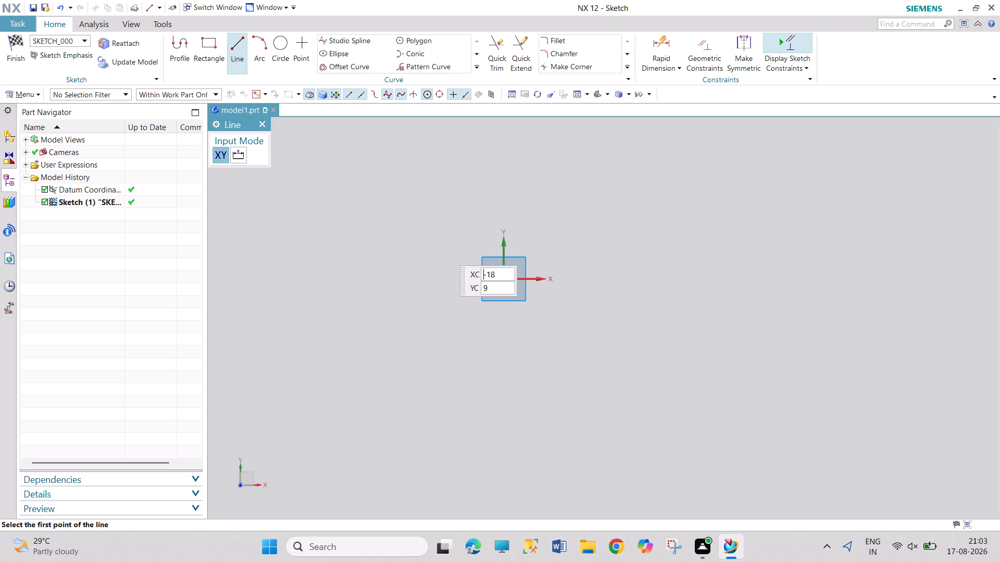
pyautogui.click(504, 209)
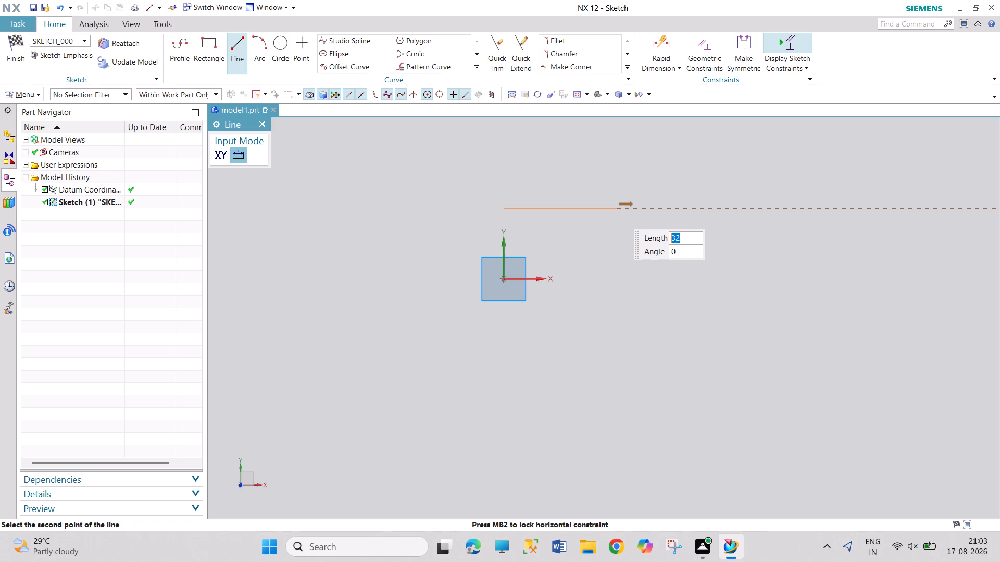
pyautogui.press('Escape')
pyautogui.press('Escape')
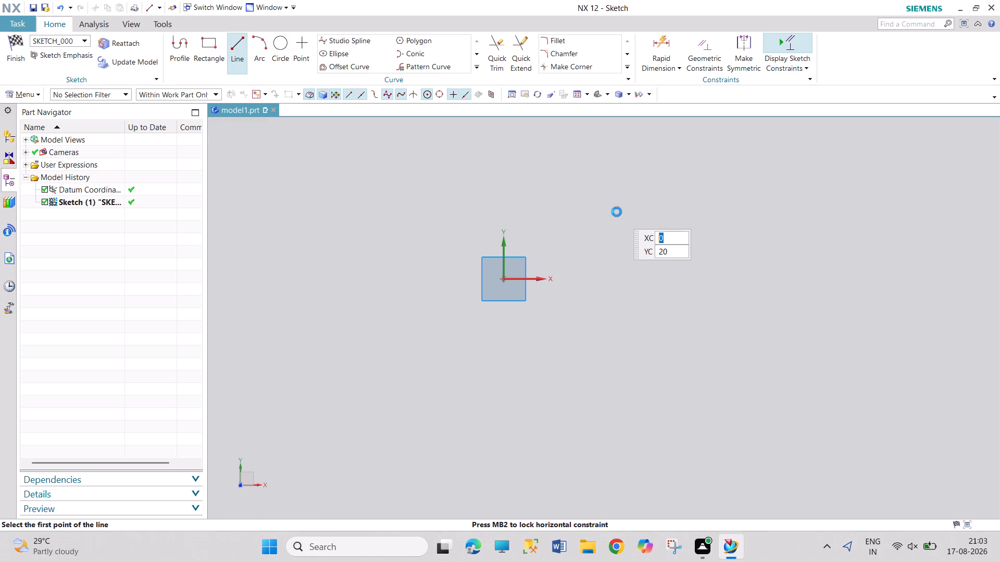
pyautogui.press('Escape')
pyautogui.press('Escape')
# Draw a circle about 71 mm in diameter, centred about 18 mm from the origin in the negative-X direction.
pyautogui.click(281, 49)
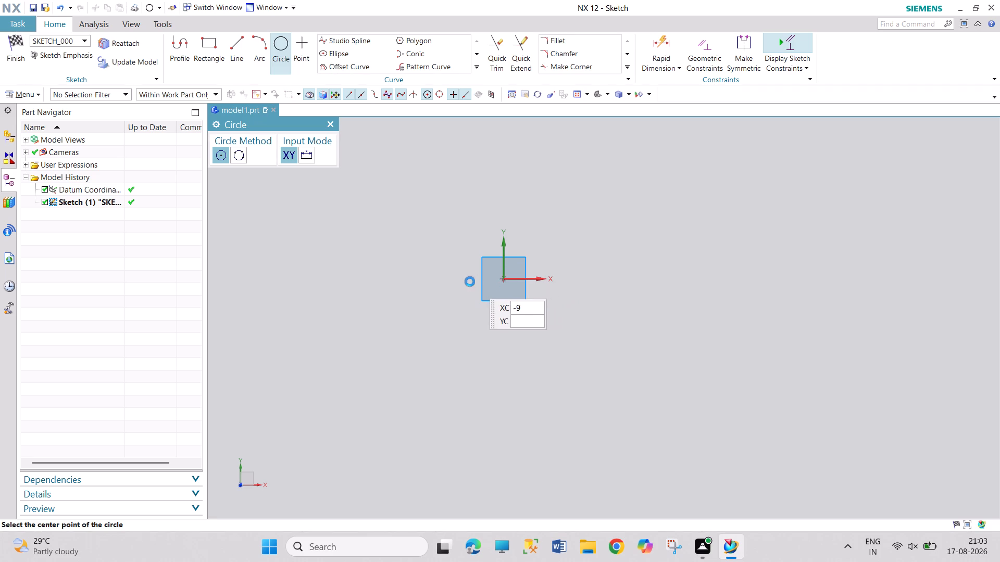
pyautogui.click(440, 279)
pyautogui.click(491, 394)
pyautogui.press('Escape')
pyautogui.press('Escape')
pyautogui.press('Escape')
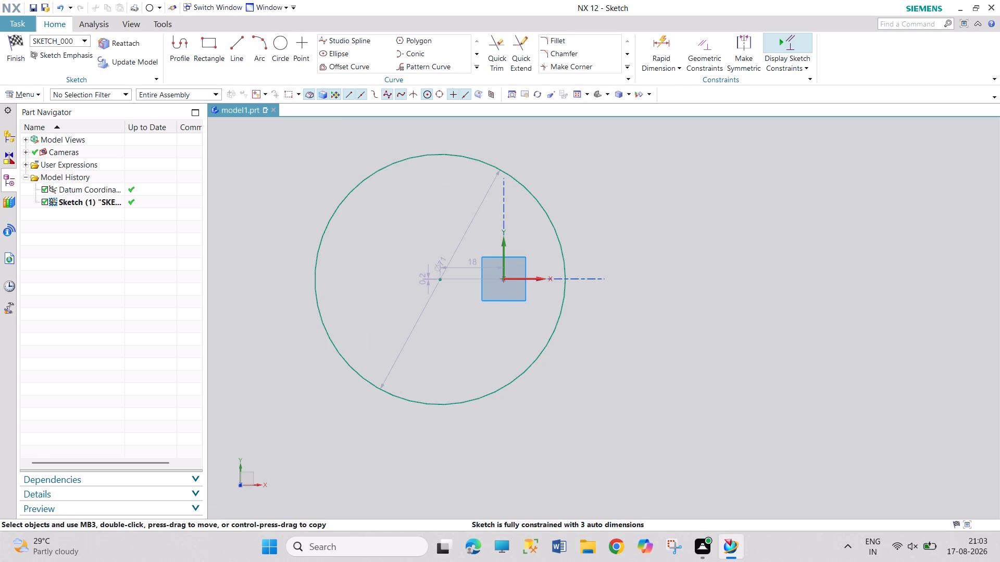
pyautogui.press('Escape')
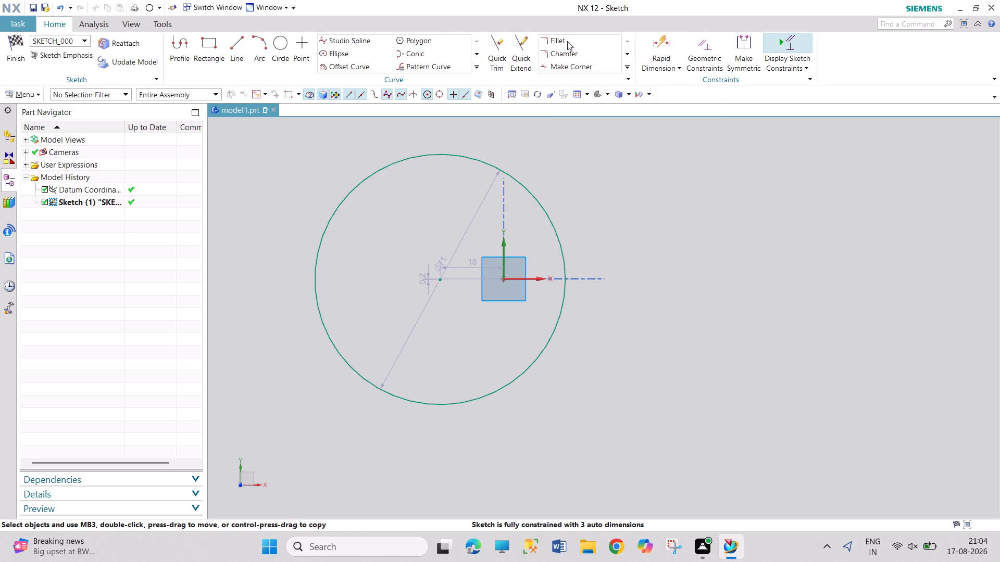
# Add a 7 mm horizontal rapid dimension between the origin and the circle's tangent point on the positive-X side, placed above the circle.
pyautogui.click(669, 46)
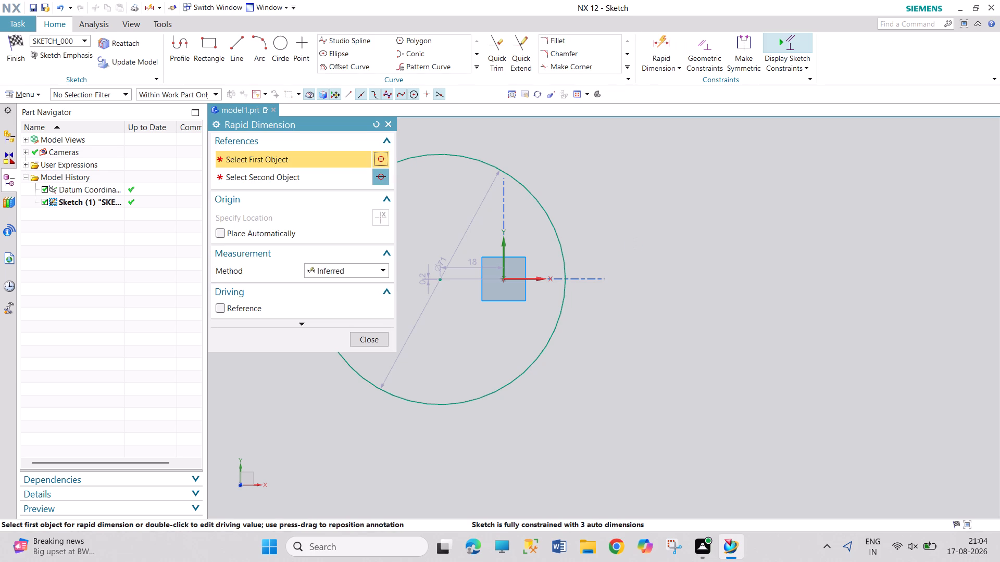
pyautogui.click(505, 278)
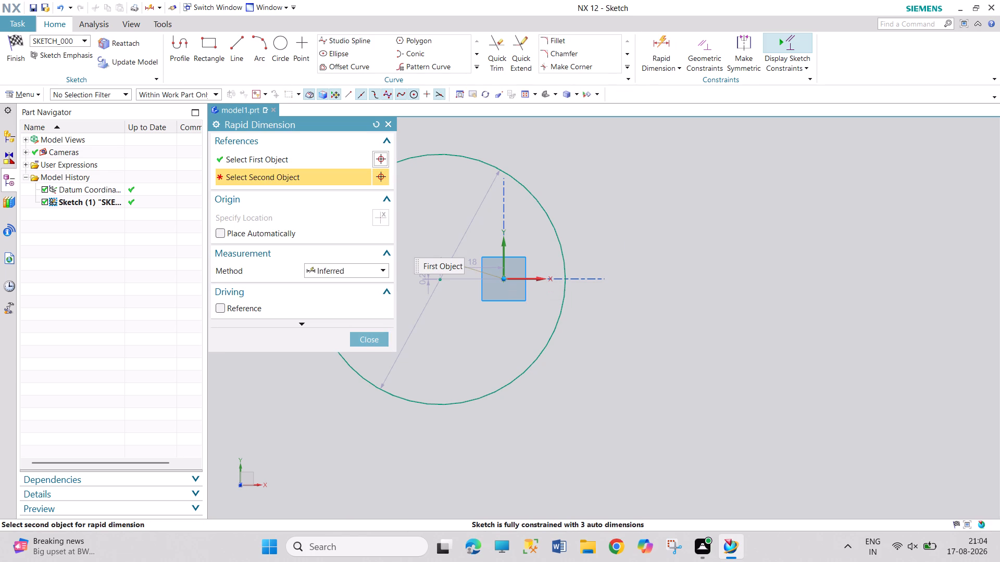
pyautogui.click(567, 280)
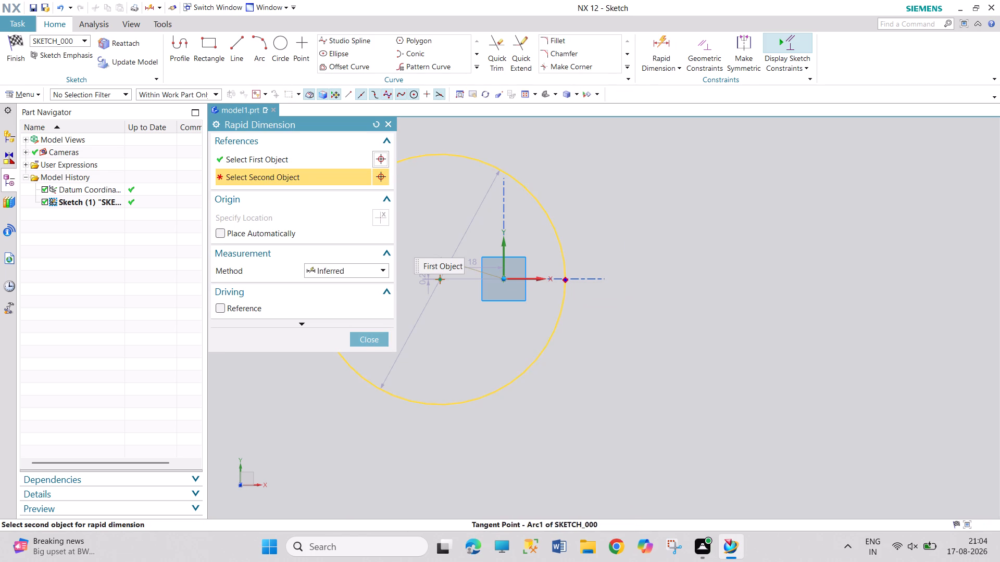
pyautogui.click(600, 146)
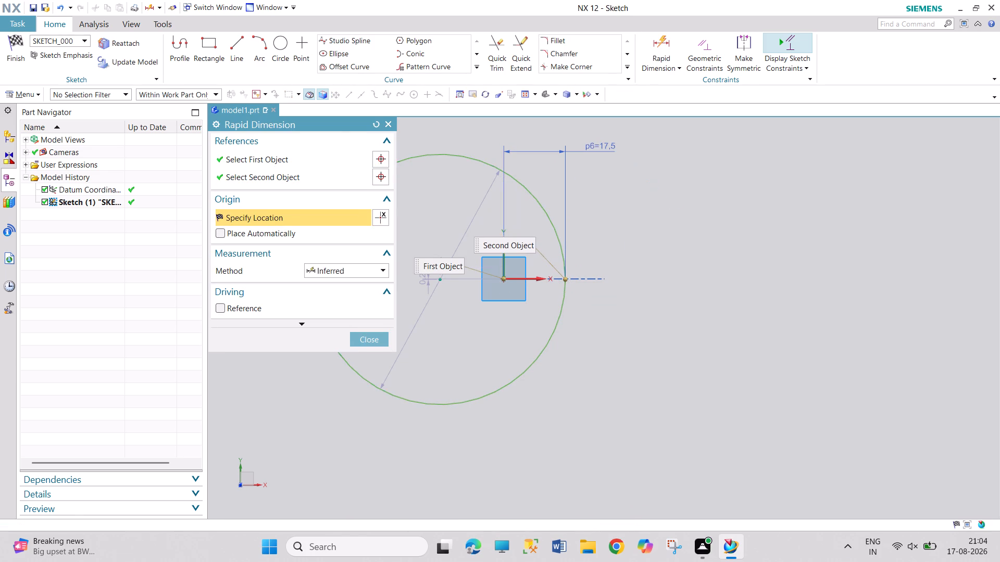
pyautogui.press('7')
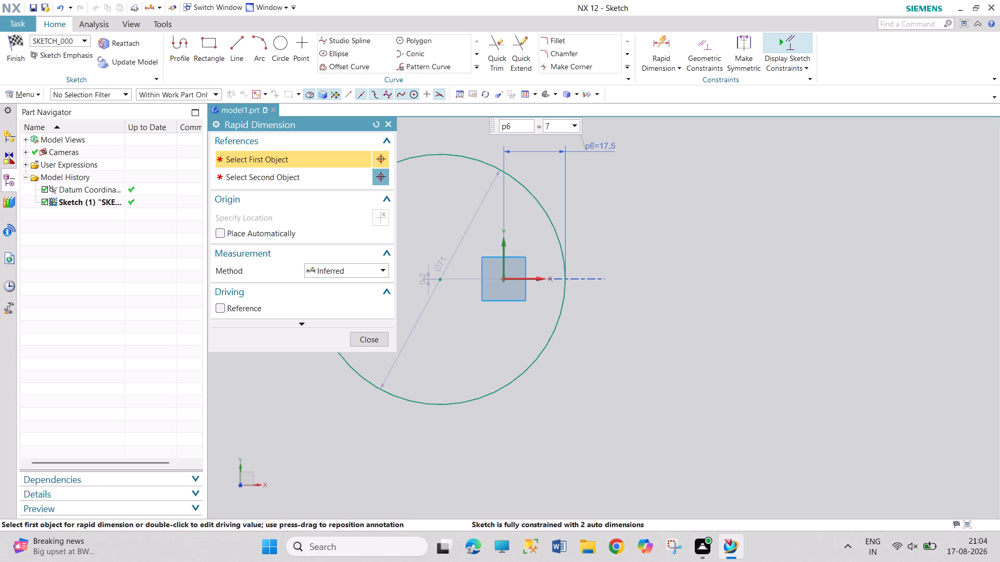
pyautogui.press('Return')
pyautogui.press('Escape')
pyautogui.press('Escape')
pyautogui.press('Escape')
pyautogui.press('Escape')
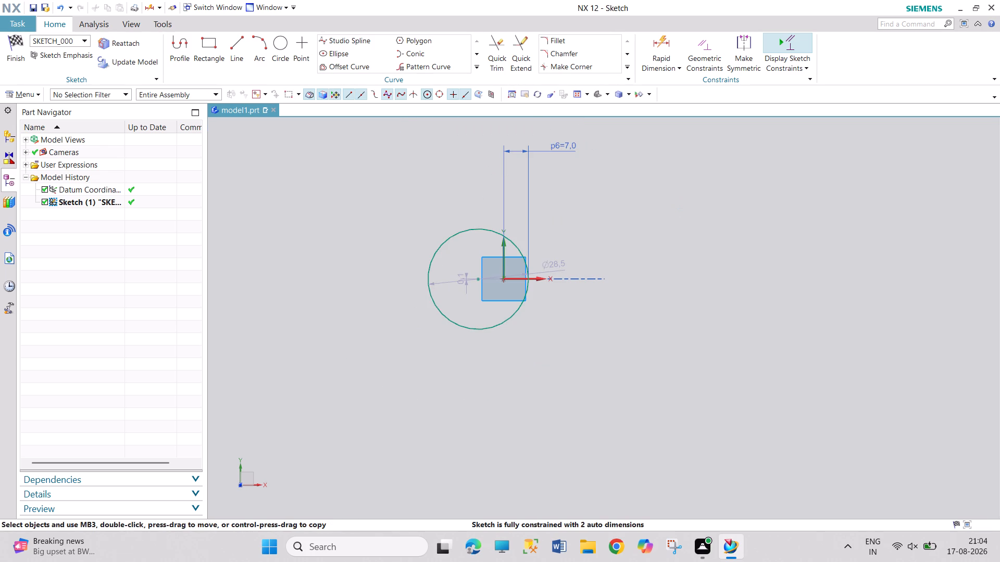
# Set the perpendicular offset between the circle's centre and the X axis to 0 mm.
pyautogui.scroll(-3, 531, 302)
pyautogui.scroll(6, 531, 302)
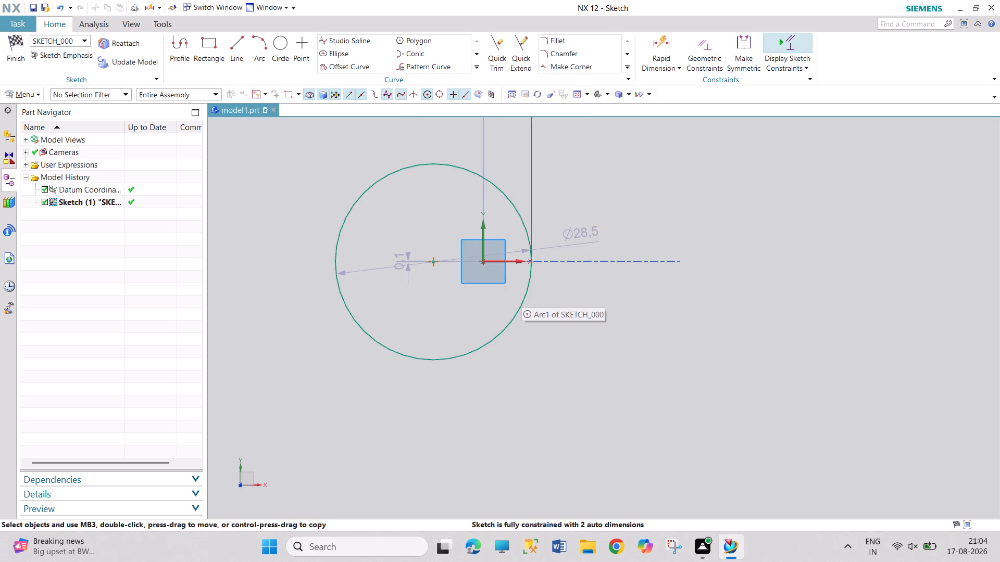
pyautogui.doubleClick(399, 259)
pyautogui.press('0')
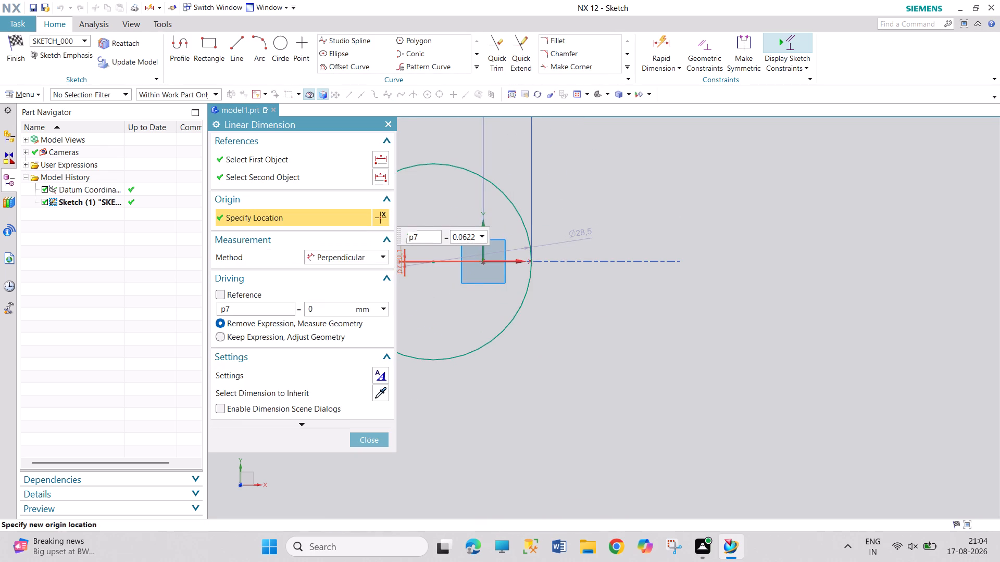
pyautogui.press('Return')
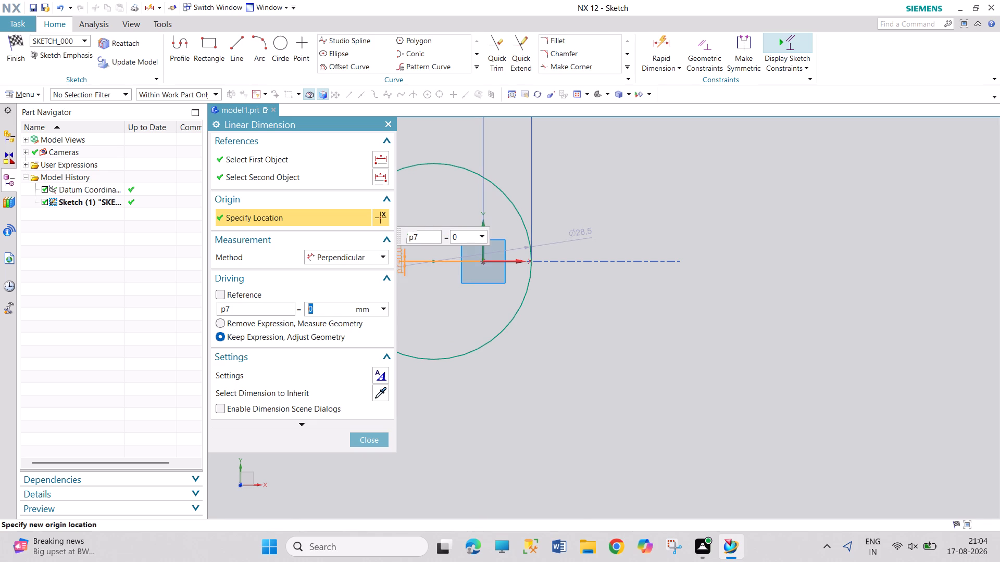
pyautogui.click(378, 442)
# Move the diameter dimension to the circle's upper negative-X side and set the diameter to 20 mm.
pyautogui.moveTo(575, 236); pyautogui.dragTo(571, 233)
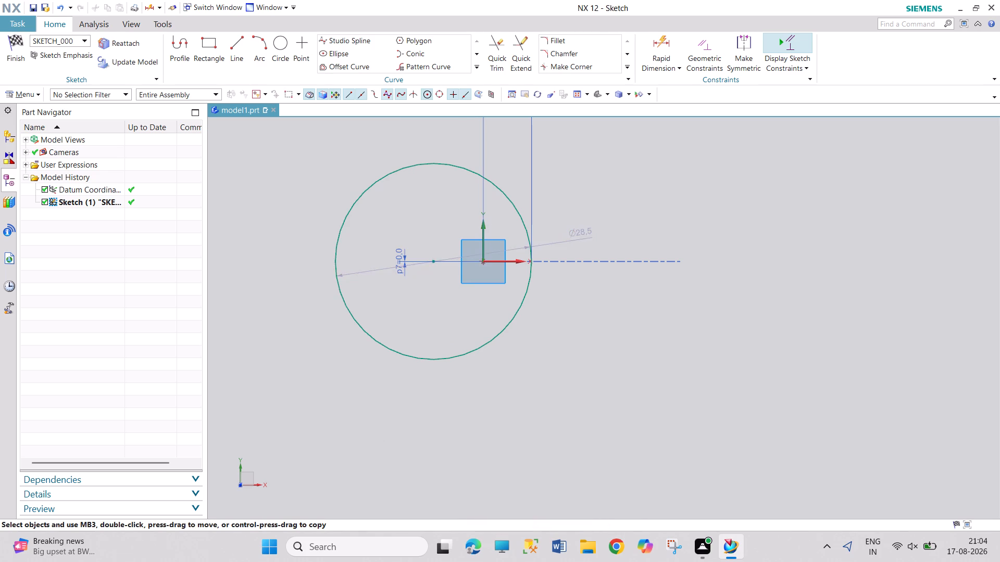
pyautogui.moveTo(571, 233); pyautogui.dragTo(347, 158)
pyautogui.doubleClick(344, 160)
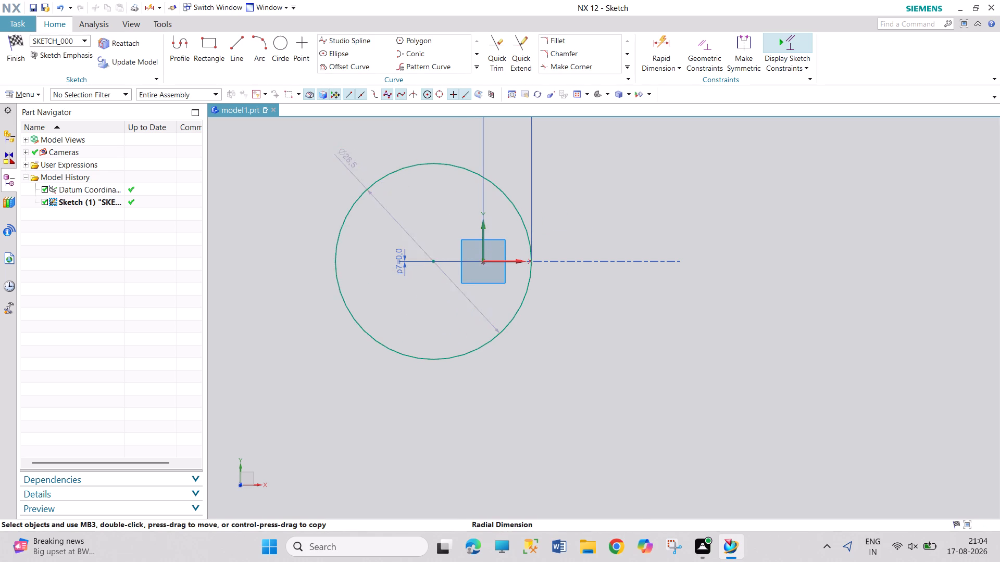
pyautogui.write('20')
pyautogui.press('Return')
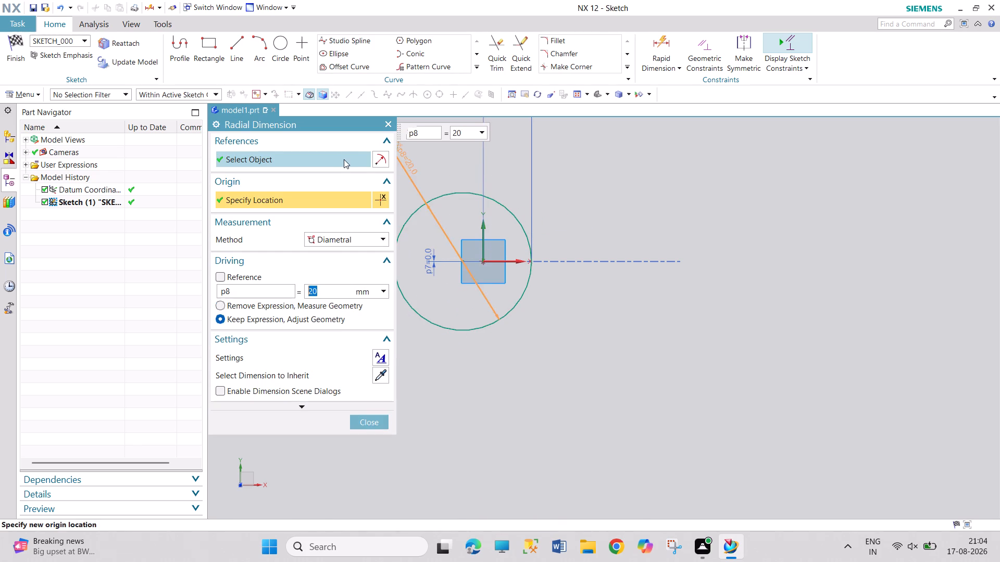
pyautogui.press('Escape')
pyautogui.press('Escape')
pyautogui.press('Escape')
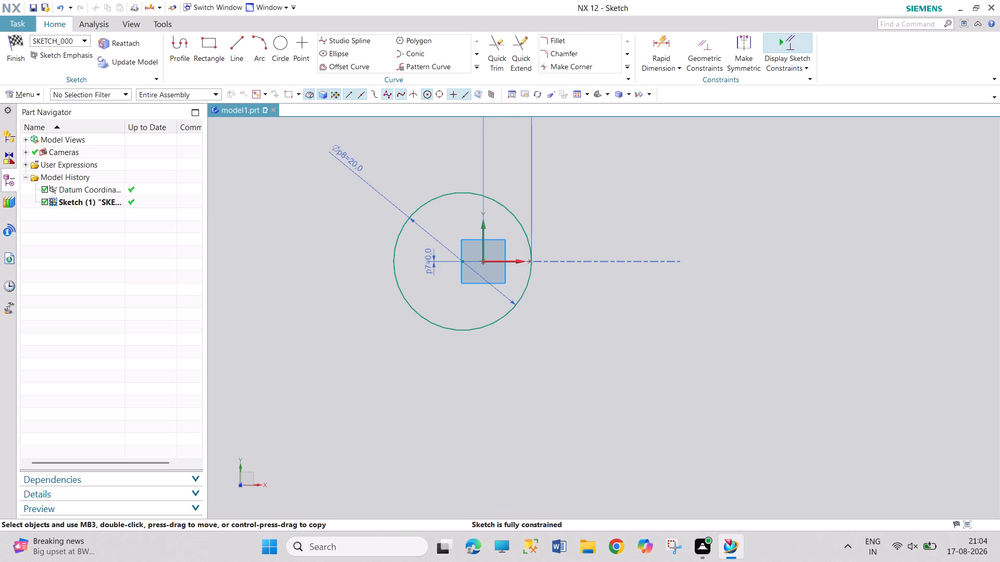
# Move the 7 mm horizontal dimension down closer to the circle.
pyautogui.scroll(-1, 526, 259)
pyautogui.scroll(3, 524, 243)
pyautogui.scroll(-7, 532, 197)
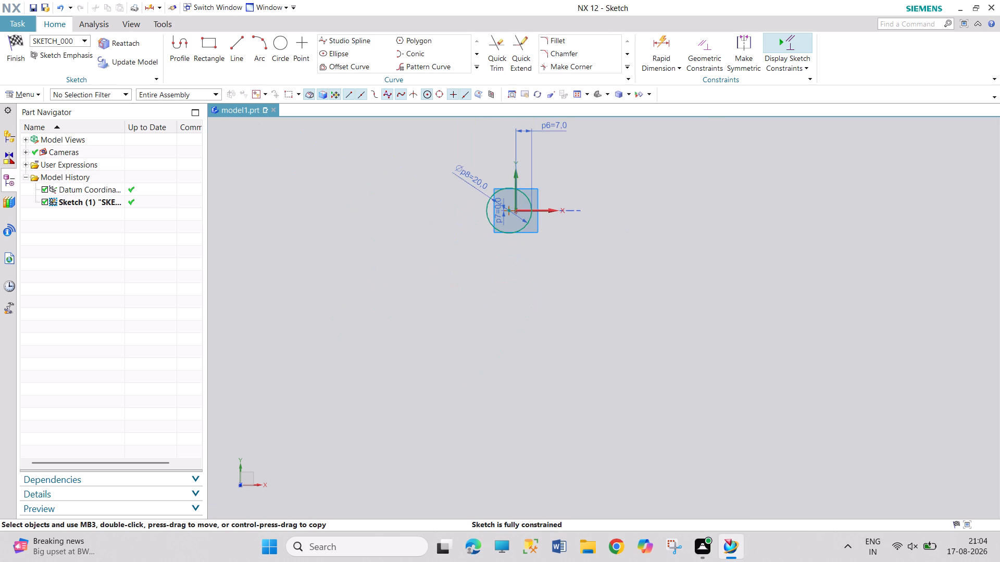
pyautogui.moveTo(553, 126); pyautogui.dragTo(550, 169)
pyautogui.press('Escape')
pyautogui.press('Escape')
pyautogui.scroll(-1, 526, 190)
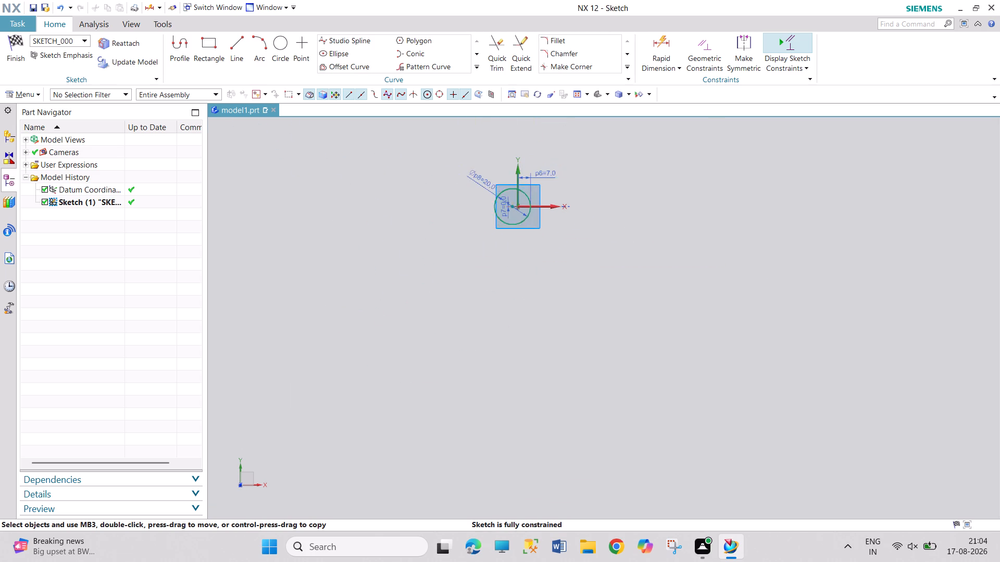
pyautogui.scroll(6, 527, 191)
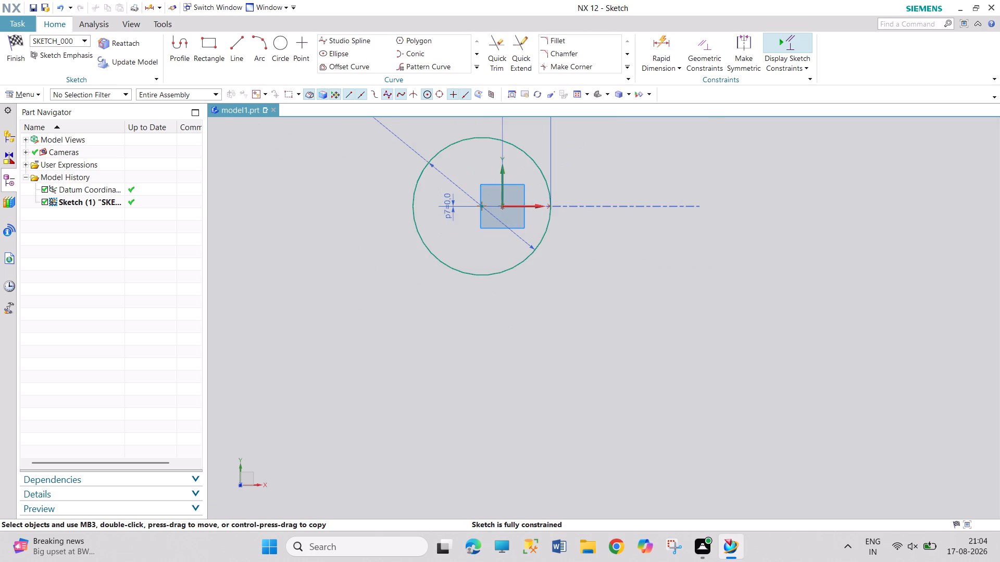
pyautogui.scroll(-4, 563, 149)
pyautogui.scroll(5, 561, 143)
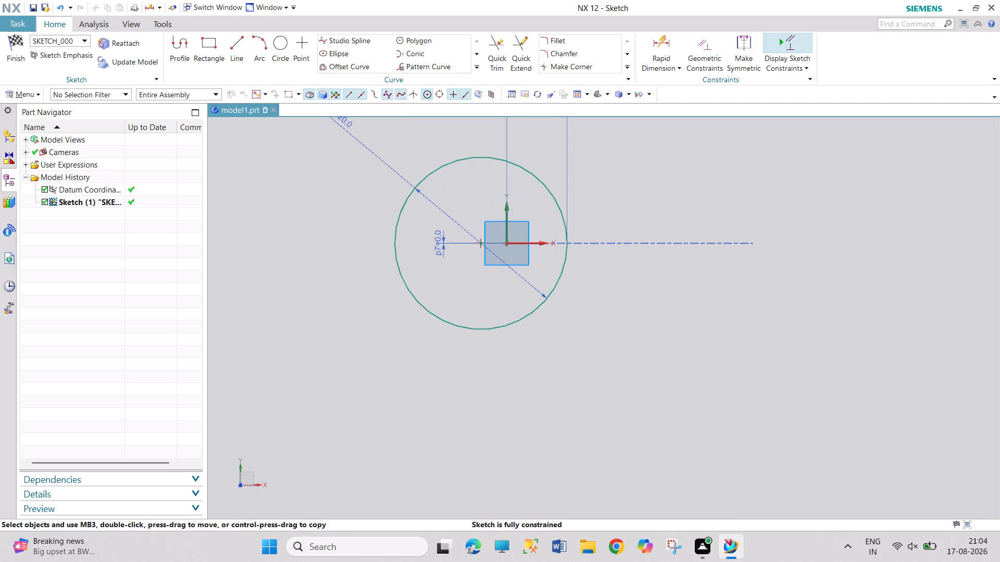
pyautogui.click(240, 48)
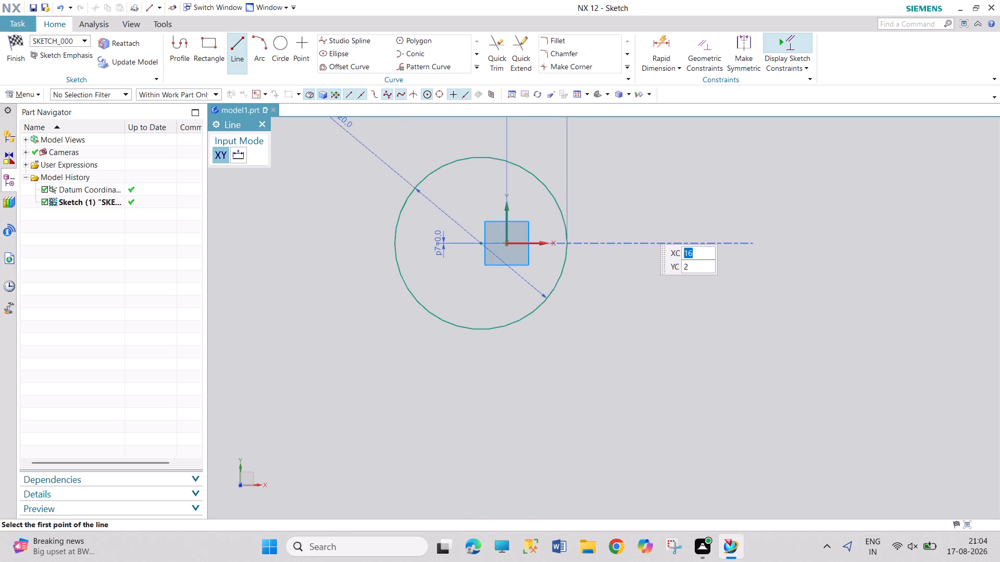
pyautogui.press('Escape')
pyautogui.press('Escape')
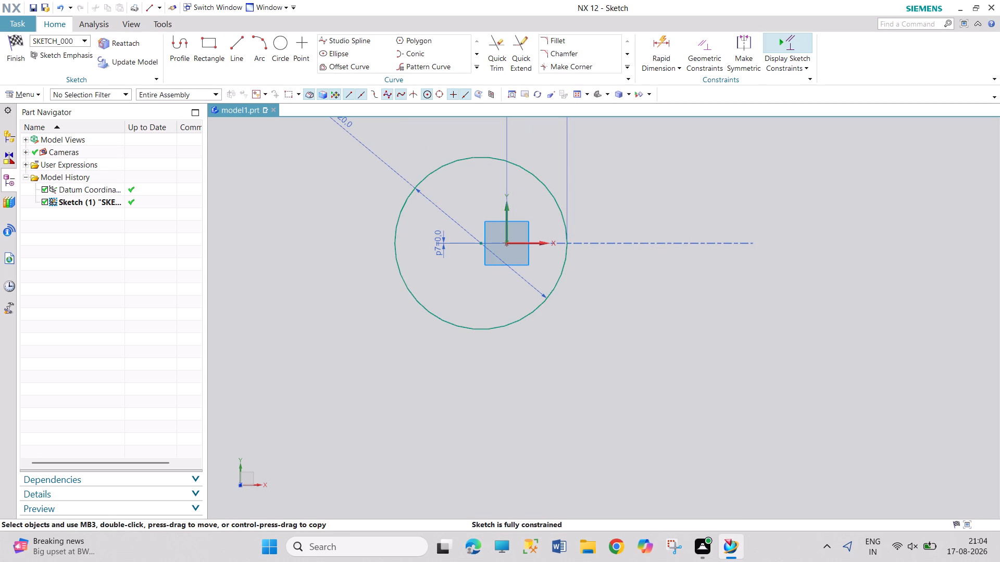
# Shift the circle's diameter dimension slightly lower and set the diameter to 40 mm.
pyautogui.moveTo(347, 127); pyautogui.dragTo(344, 154)
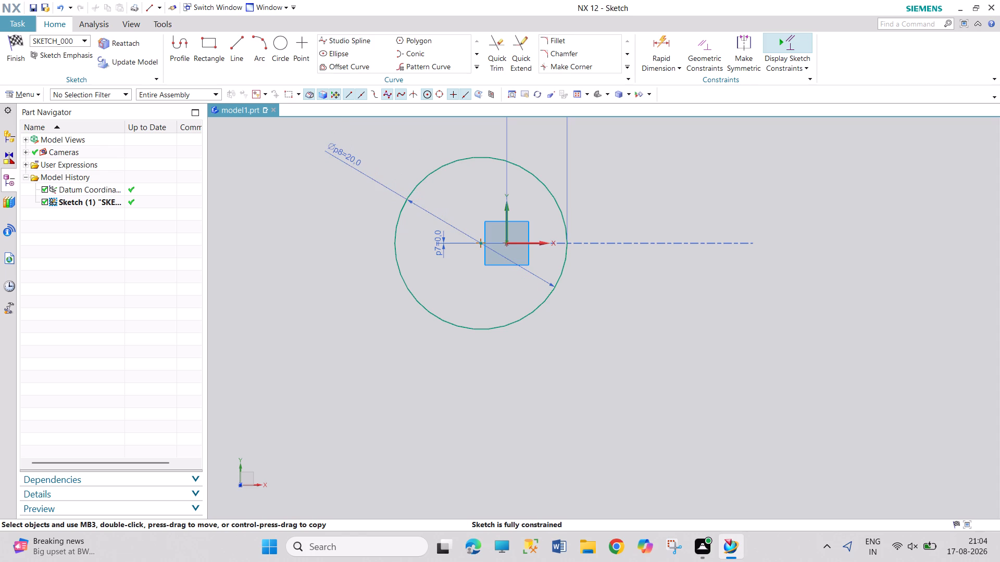
pyautogui.doubleClick(348, 161)
pyautogui.write('40')
pyautogui.press('Return')
pyautogui.press('Escape')
pyautogui.press('Escape')
# Draw a horizontal line about 11.5 mm long in the negative-X direction, starting on the circle about 12 mm above the X axis.
pyautogui.scroll(2, 466, 225)
pyautogui.scroll(-4, 466, 225)
pyautogui.scroll(-1, 443, 124)
pyautogui.scroll(1, 423, 117)
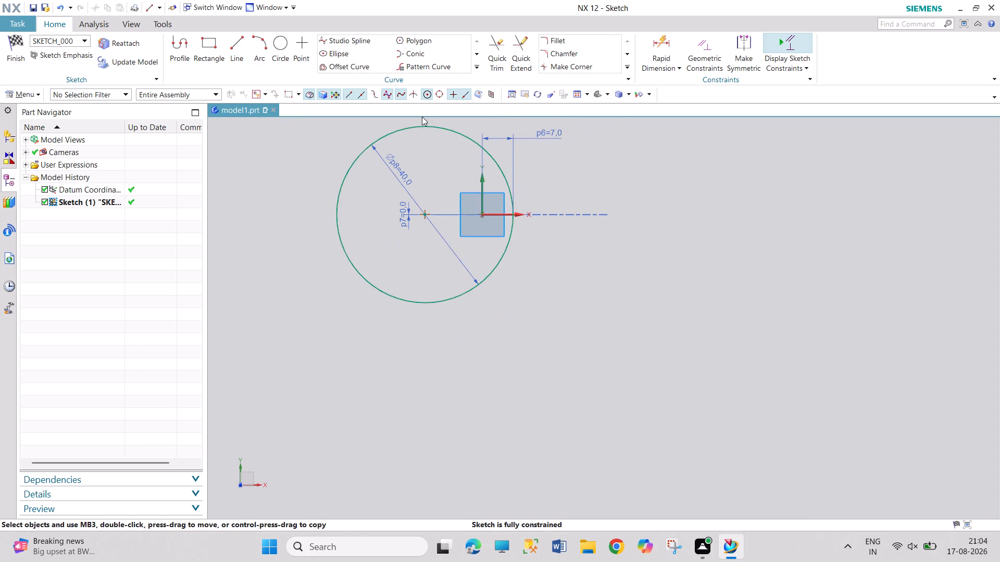
pyautogui.scroll(1, 422, 117)
pyautogui.scroll(1, 331, 122)
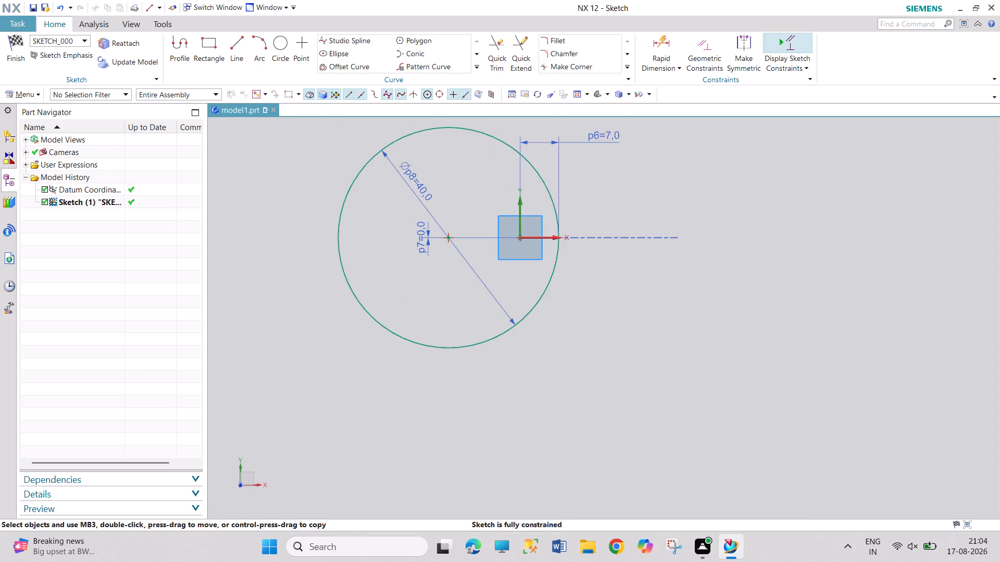
pyautogui.scroll(1, 329, 124)
pyautogui.scroll(-3, 393, 125)
pyautogui.middleClick(395, 125)
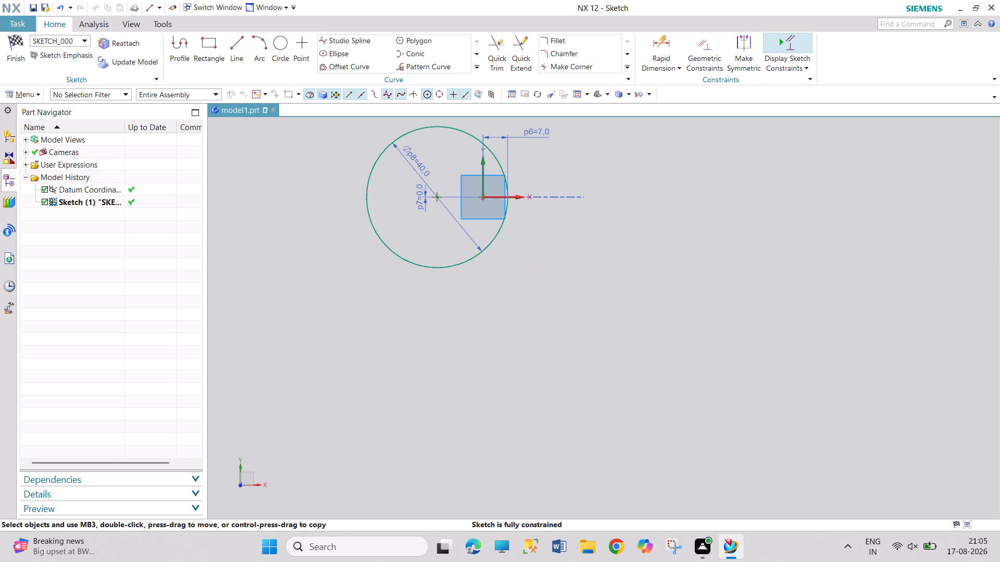
pyautogui.moveTo(395, 125); pyautogui.dragTo(403, 167, button='middle')
pyautogui.moveTo(395, 125); pyautogui.dragTo(403, 167, button='right')
pyautogui.scroll(1, 396, 177)
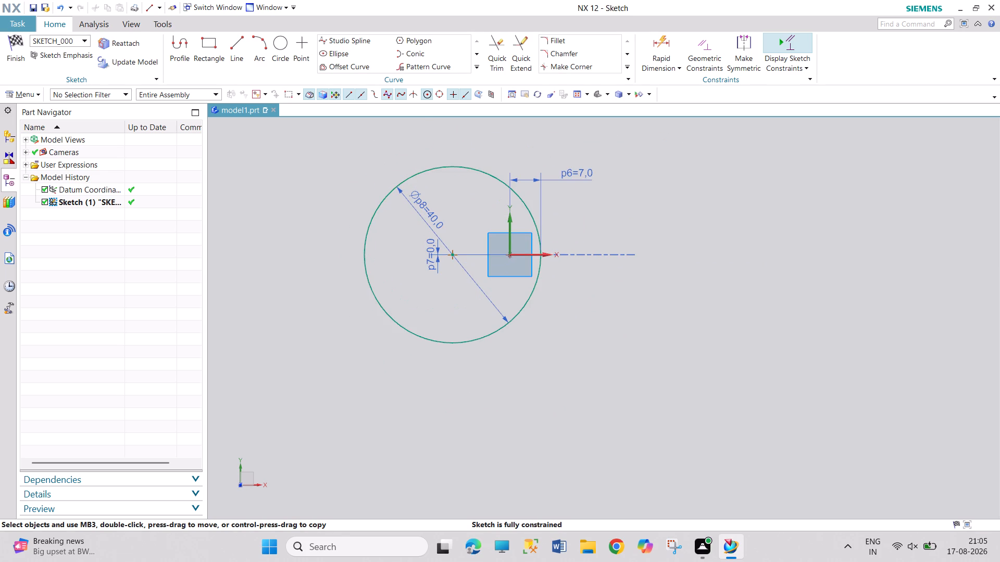
pyautogui.scroll(1, 395, 196)
pyautogui.click(236, 54)
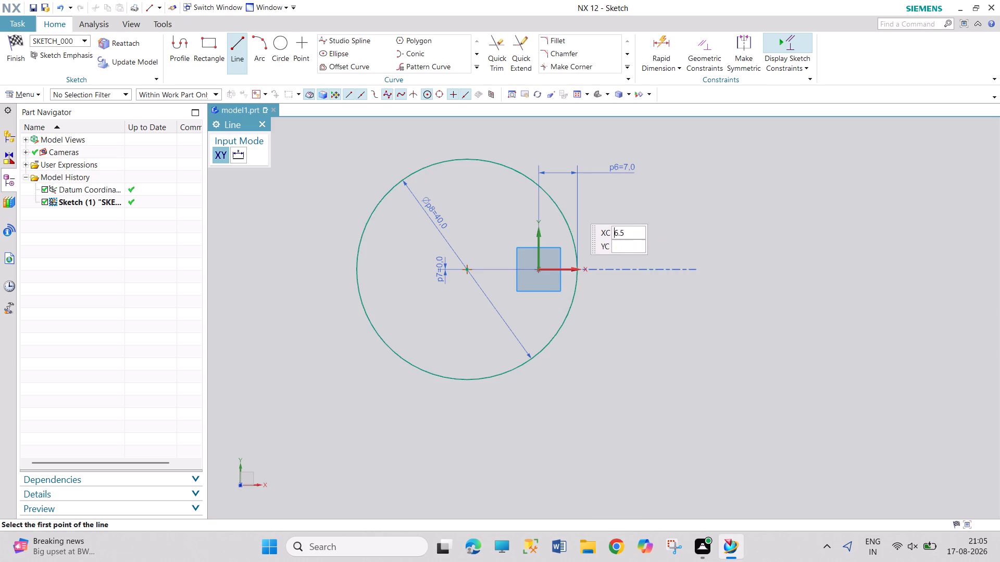
pyautogui.click(557, 204)
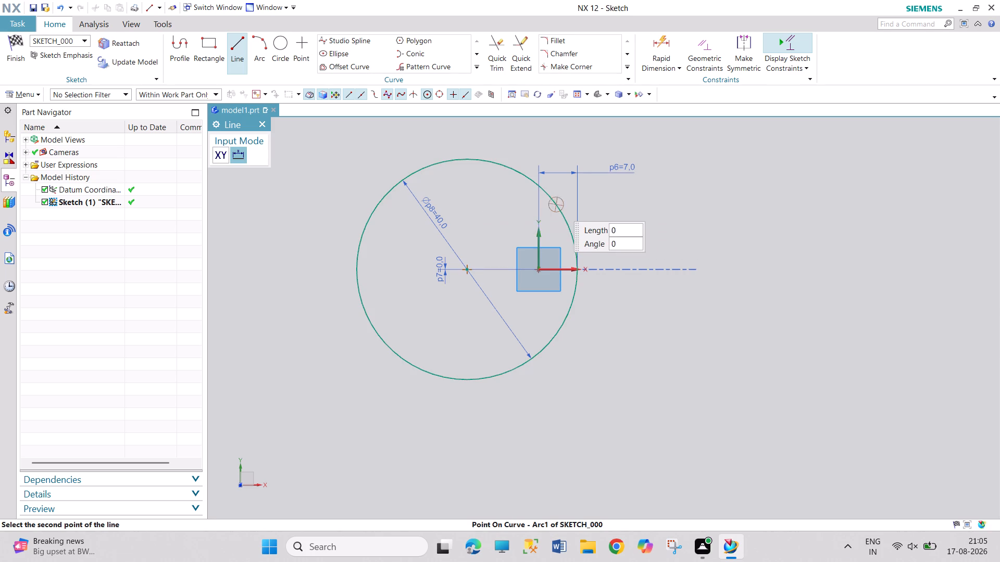
pyautogui.click(492, 204)
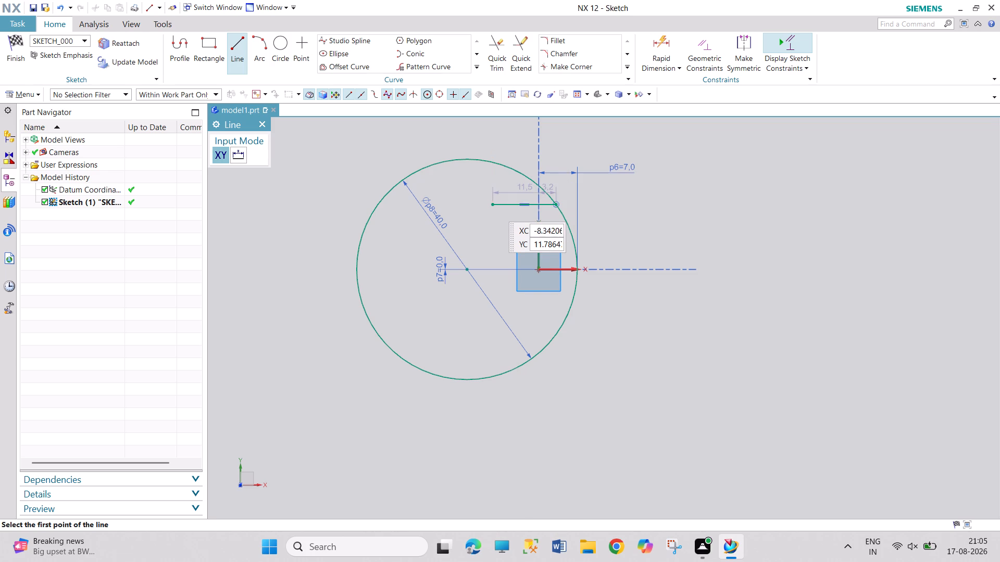
# Draw a vertical line about 10 mm long upward from the horizontal line's free end, ending just outside the circle.
pyautogui.click(491, 205)
pyautogui.click(497, 149)
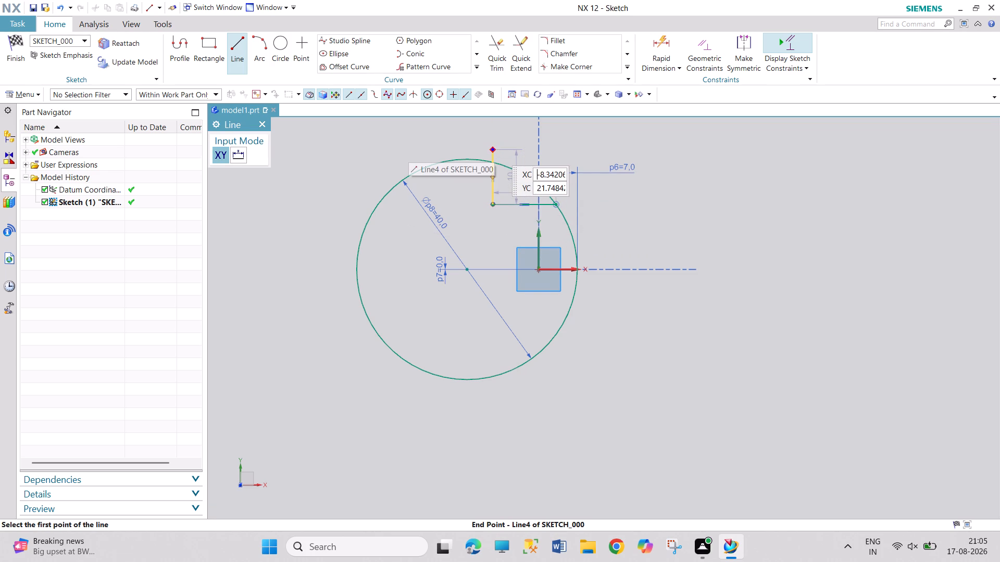
# Draw a horizontal line about 20.5 mm long in the positive-X direction from the vertical line's upper end.
pyautogui.click(492, 148)
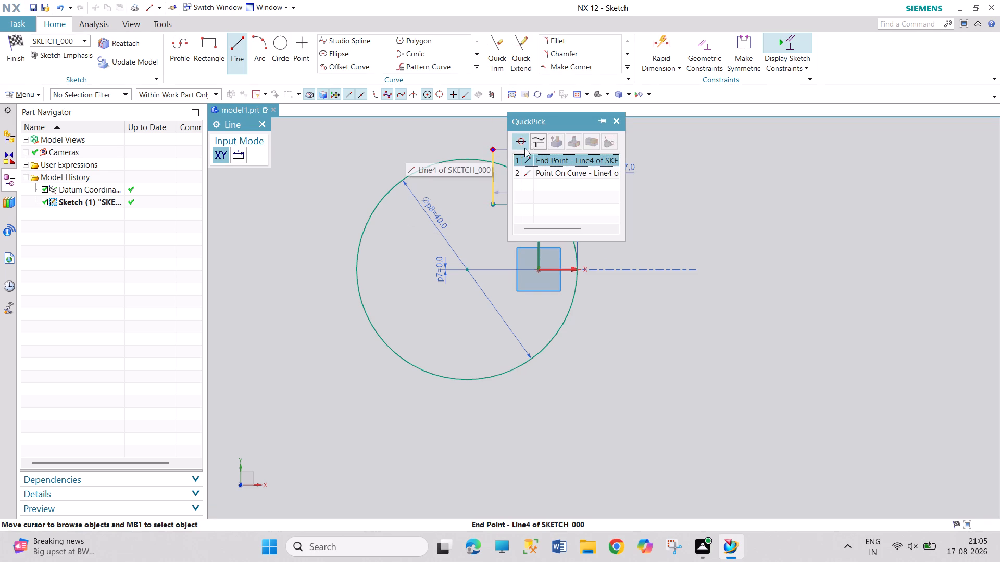
pyautogui.click(558, 158)
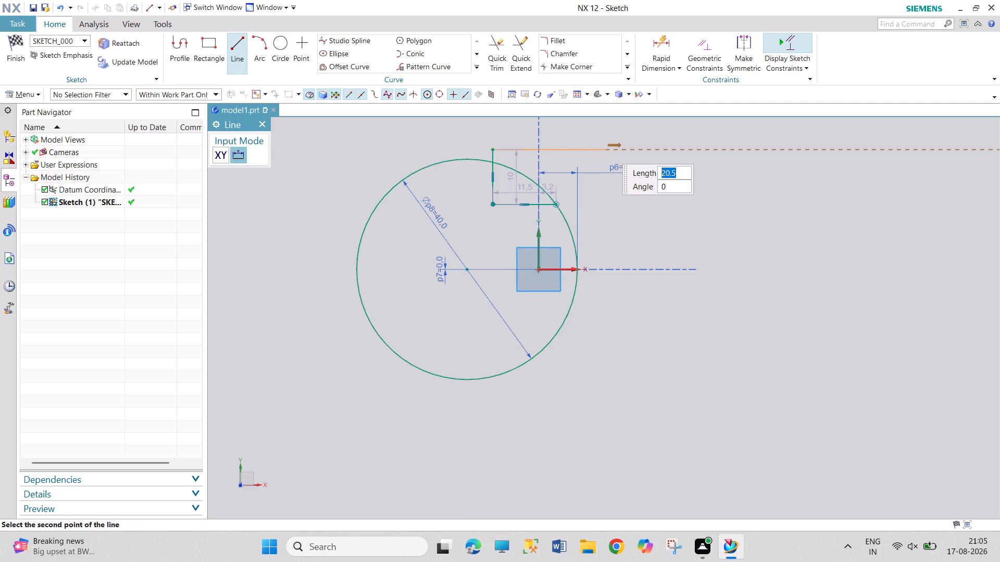
pyautogui.click(606, 147)
pyautogui.press('Escape')
pyautogui.press('Escape')
pyautogui.press('Escape')
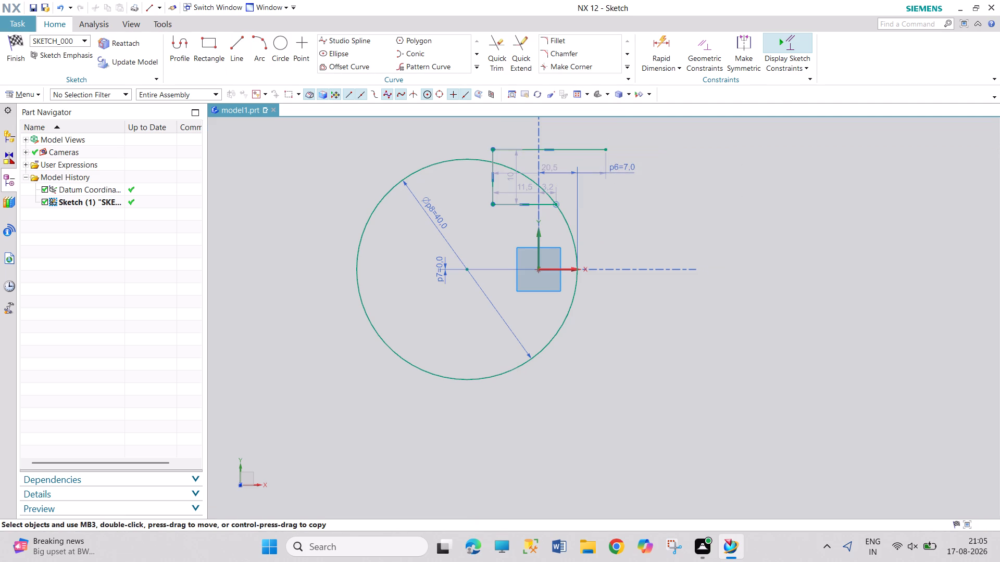
# Move the vertical line's length dimension to its negative-X side and set the length to 5 mm.
pyautogui.moveTo(512, 187); pyautogui.dragTo(471, 182)
pyautogui.moveTo(471, 182); pyautogui.dragTo(430, 176)
pyautogui.doubleClick(426, 178)
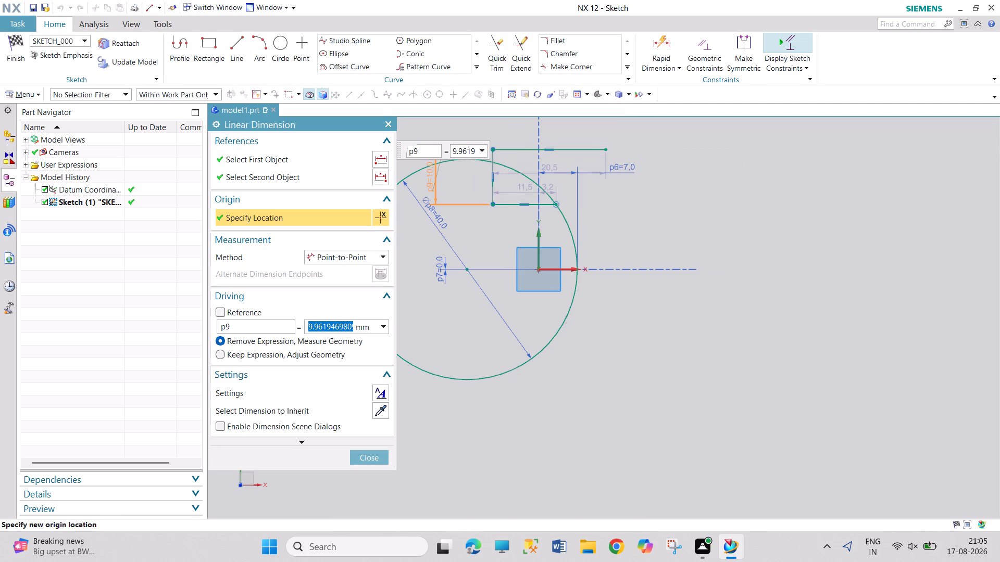
pyautogui.press('5')
pyautogui.press('Return')
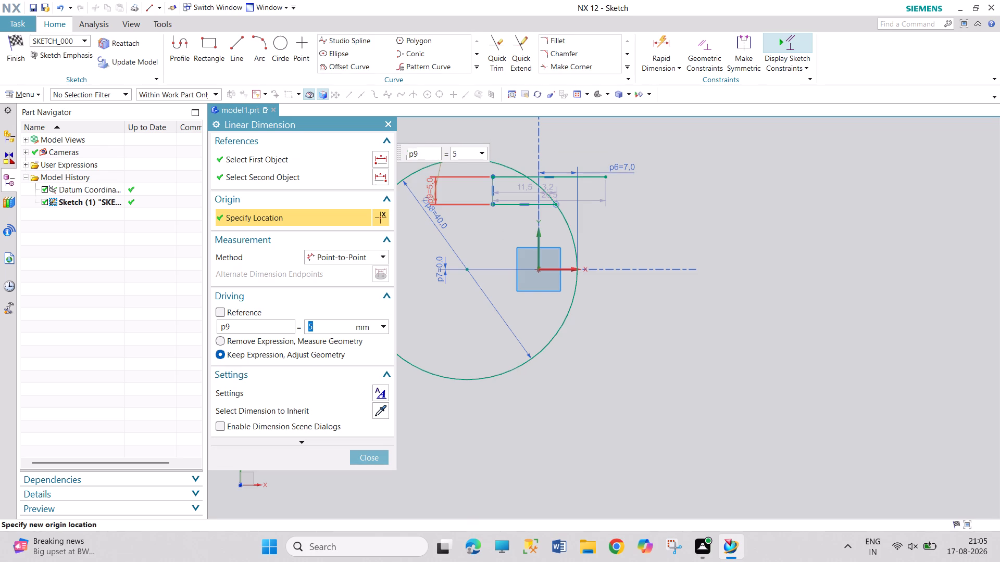
pyautogui.click(372, 457)
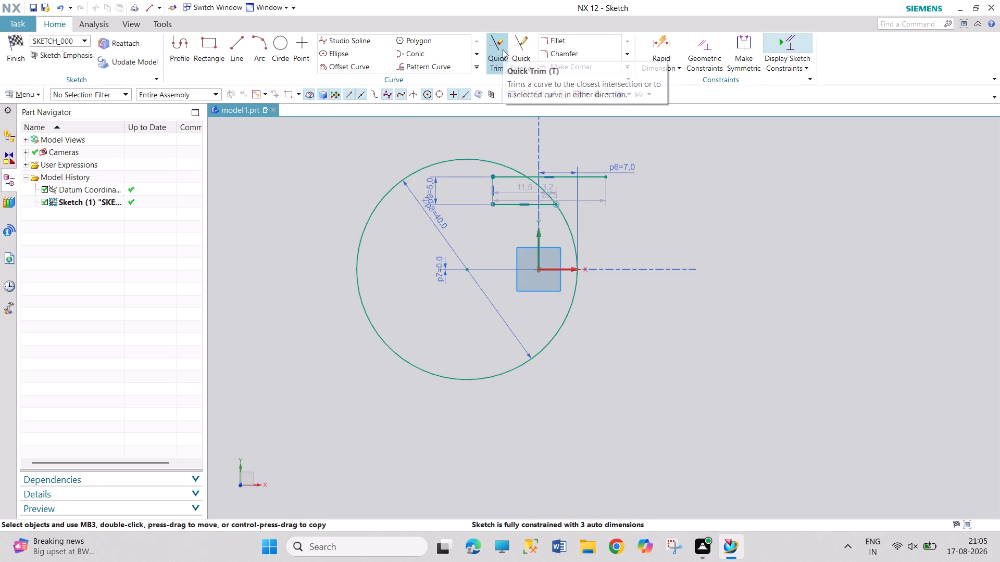
# Dimension the vertical distance from the sketch origin to the lower horizontal line as 10 mm.
pyautogui.click(655, 47)
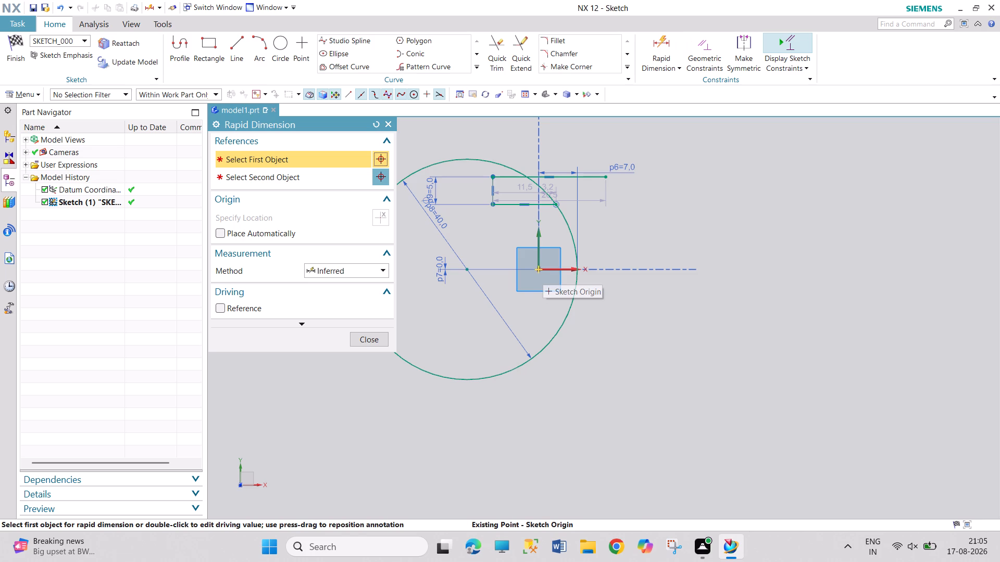
pyautogui.click(539, 270)
pyautogui.click(527, 208)
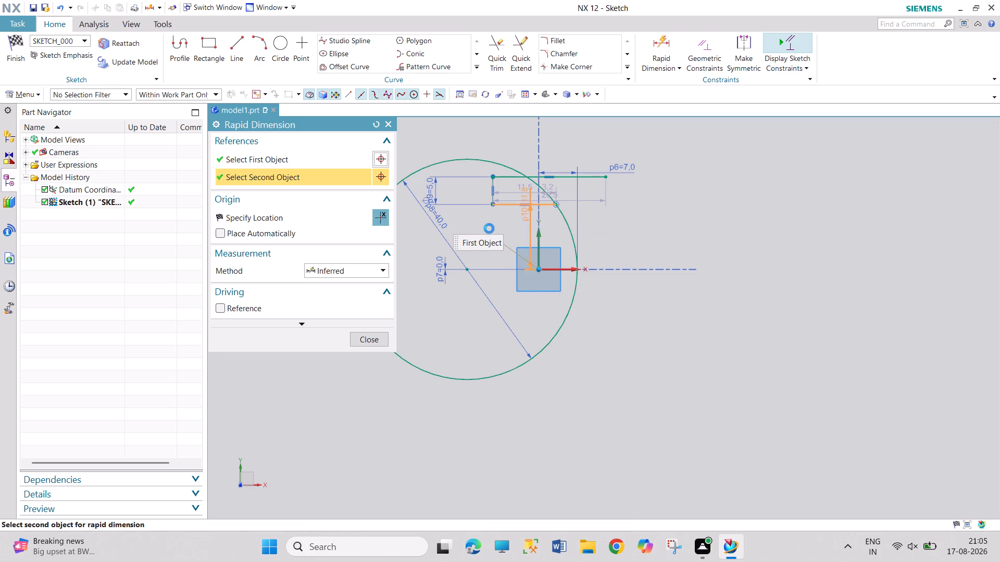
pyautogui.click(460, 233)
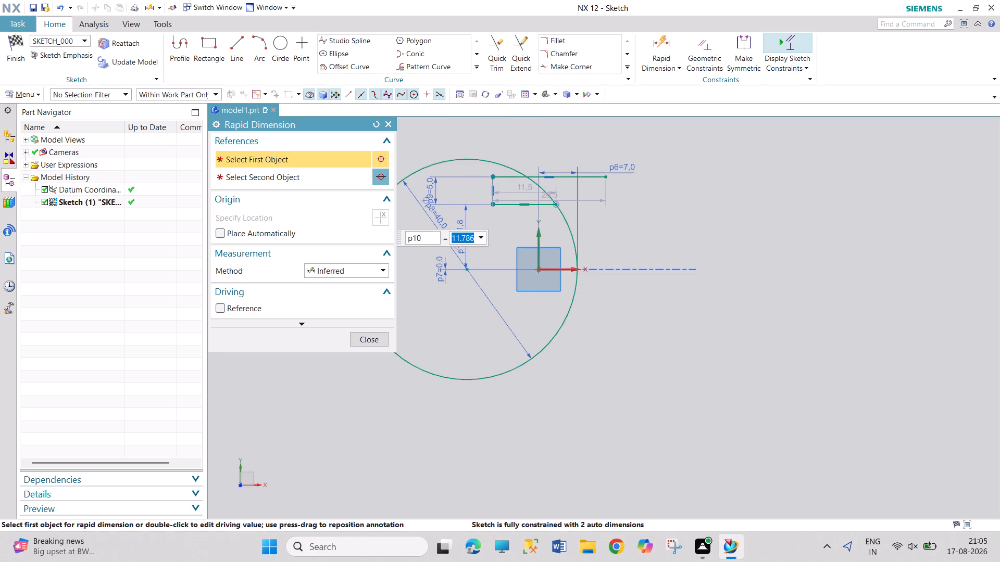
pyautogui.write('10')
pyautogui.press('Return')
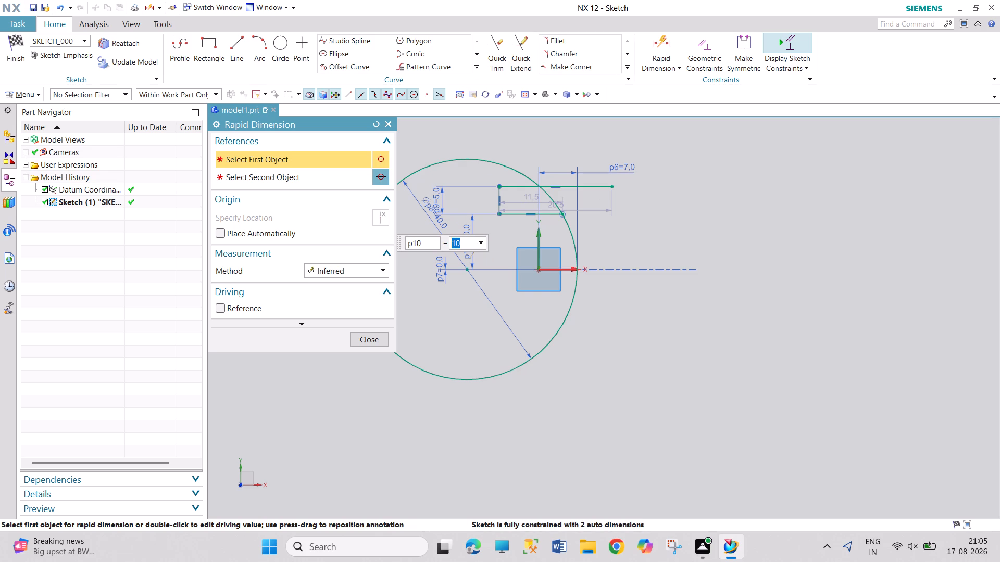
pyautogui.press('Escape')
pyautogui.press('Escape')
pyautogui.press('Escape')
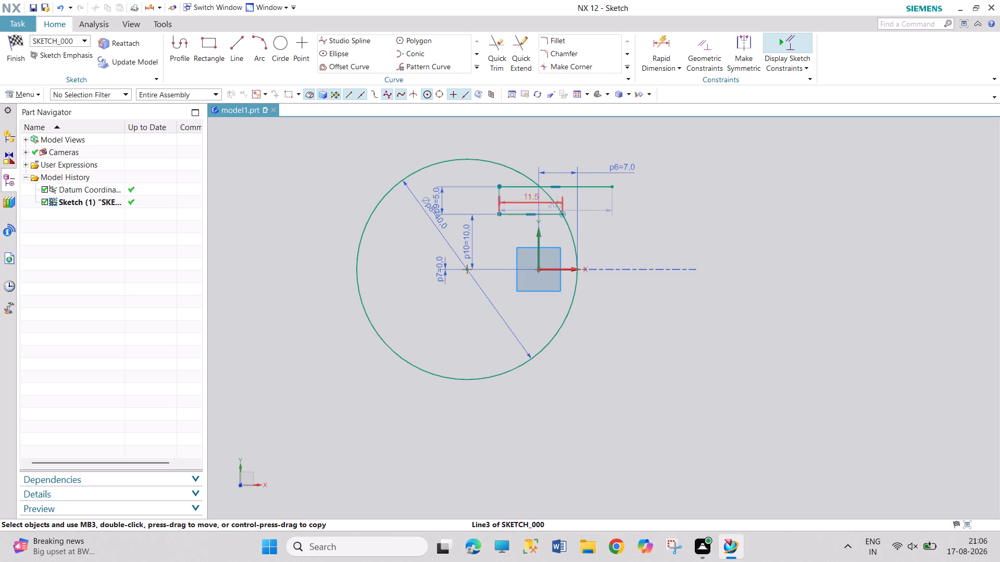
# Move the length dimensions of the lower and upper horizontal lines up above the circle.
pyautogui.moveTo(532, 199); pyautogui.dragTo(551, 136)
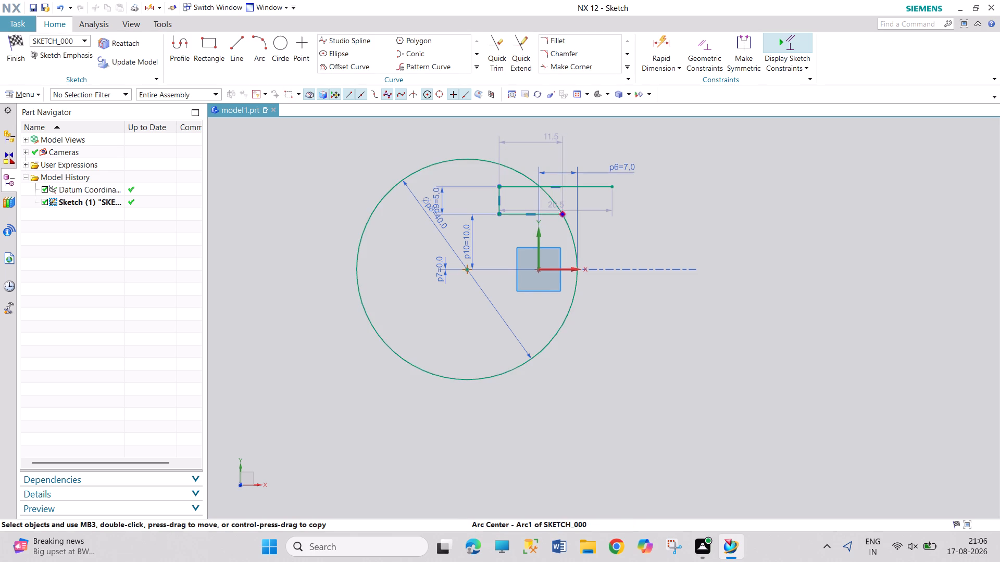
pyautogui.moveTo(551, 209); pyautogui.dragTo(605, 103)
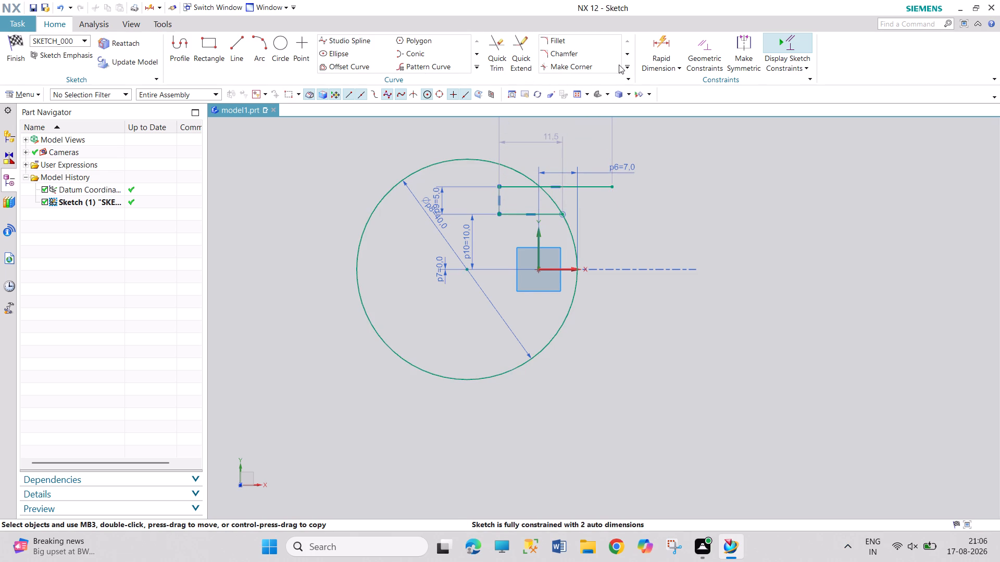
# Dimension the horizontal distance between the vertical line's lower end and the sketch origin as 4 mm, placed below the circle.
pyautogui.click(658, 44)
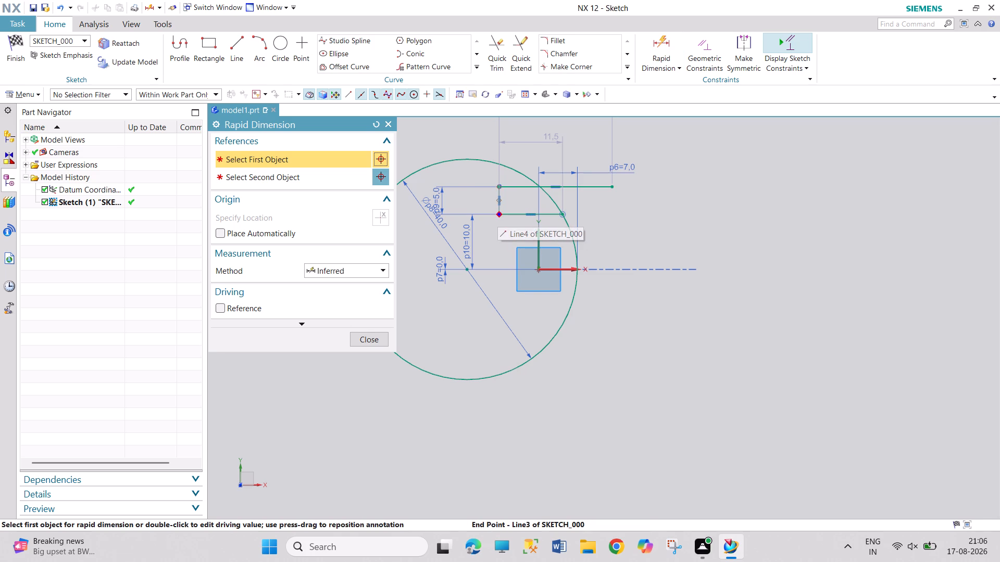
pyautogui.click(497, 213)
pyautogui.click(539, 268)
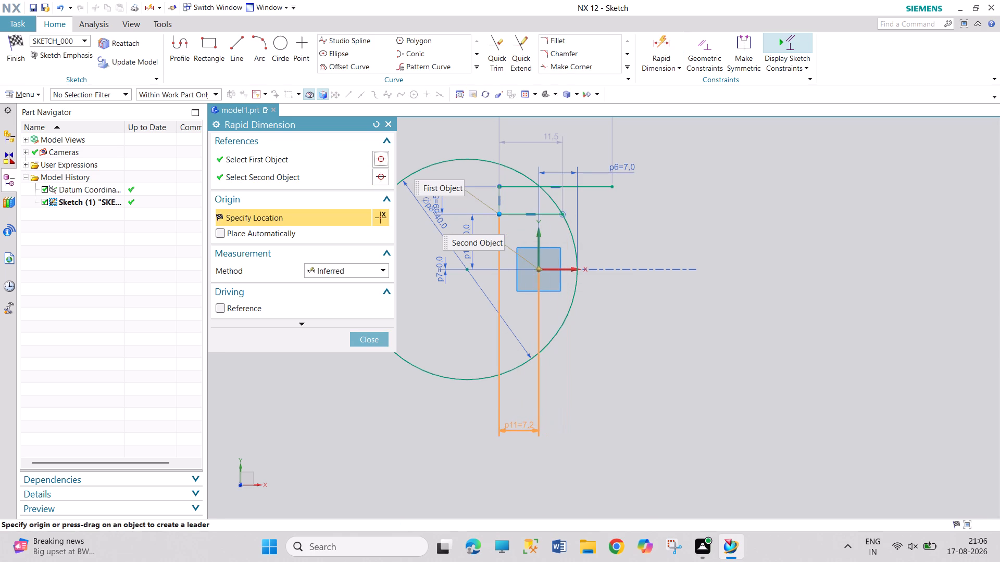
pyautogui.click(517, 425)
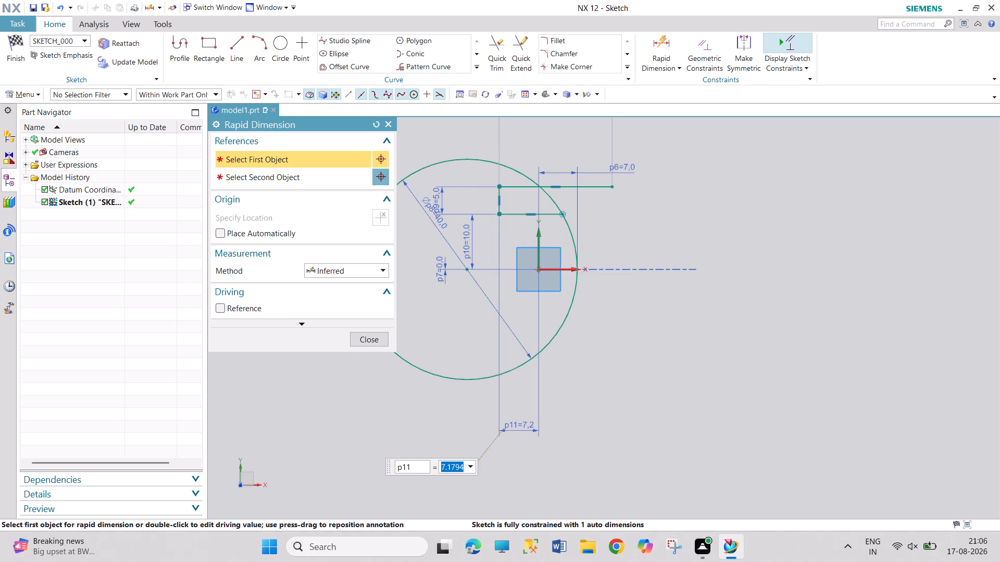
pyautogui.press('4')
pyautogui.press('Return')
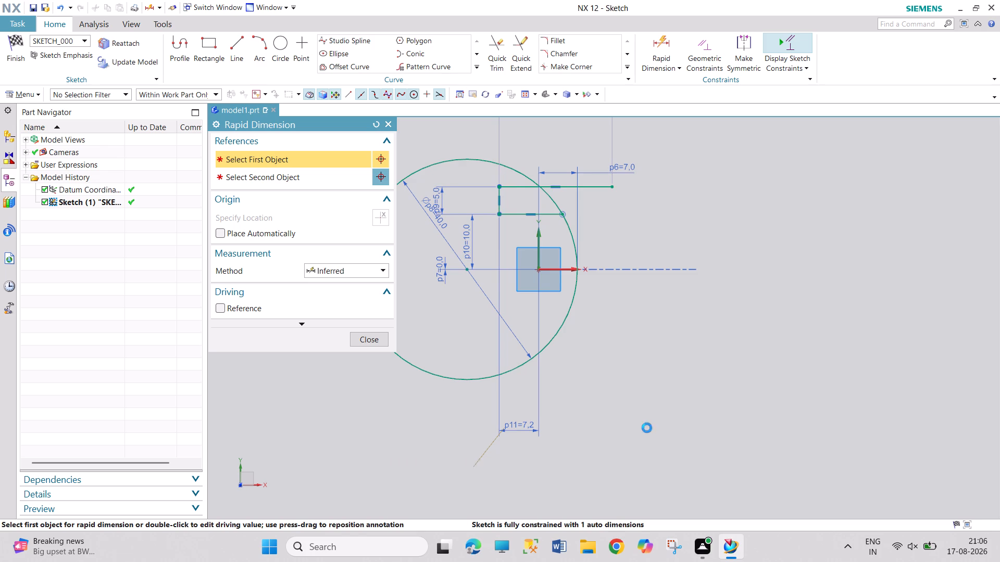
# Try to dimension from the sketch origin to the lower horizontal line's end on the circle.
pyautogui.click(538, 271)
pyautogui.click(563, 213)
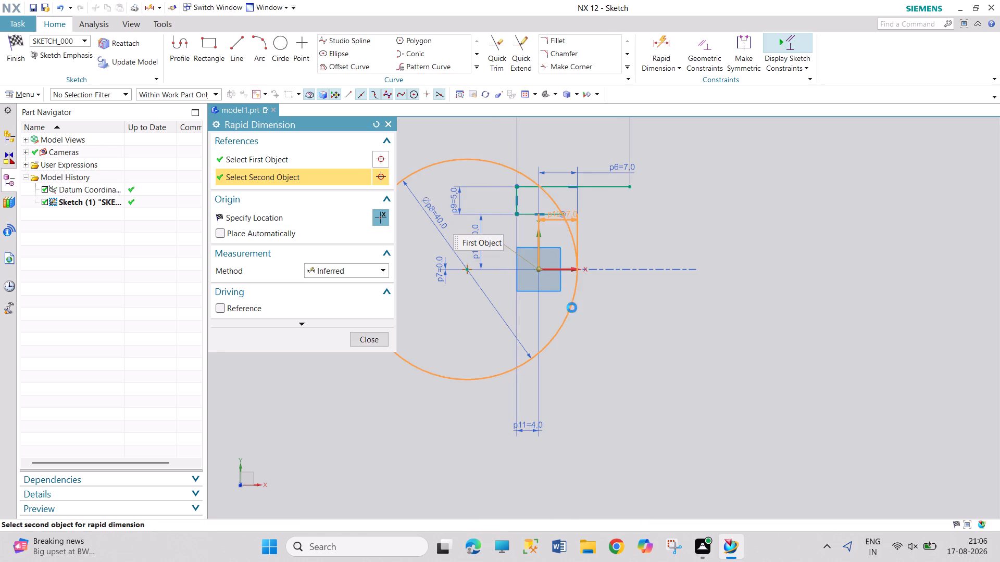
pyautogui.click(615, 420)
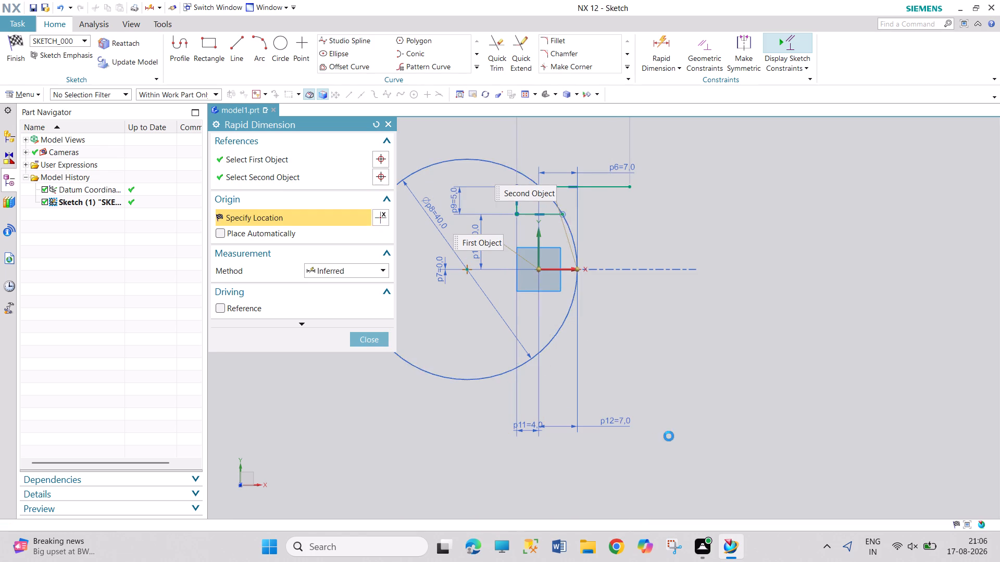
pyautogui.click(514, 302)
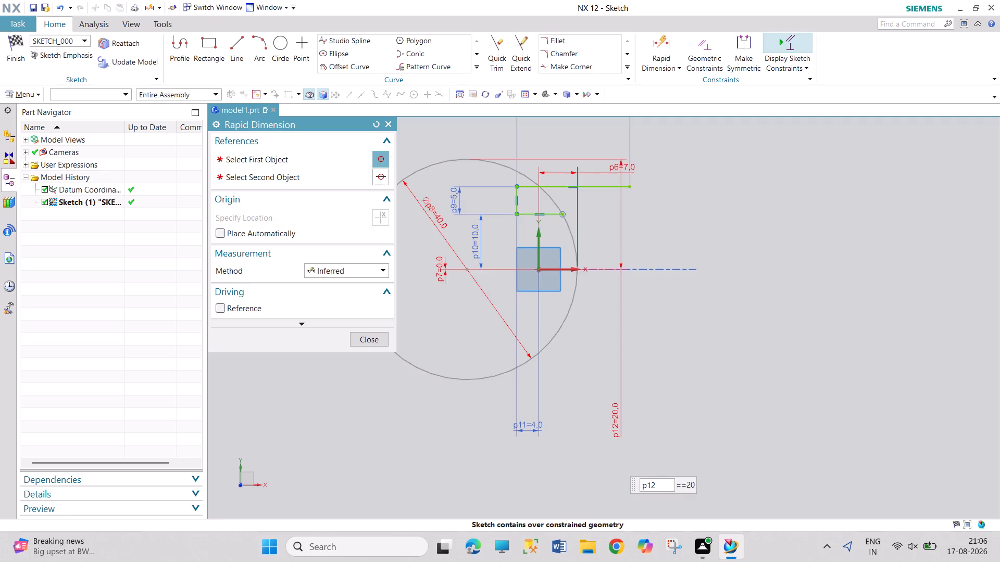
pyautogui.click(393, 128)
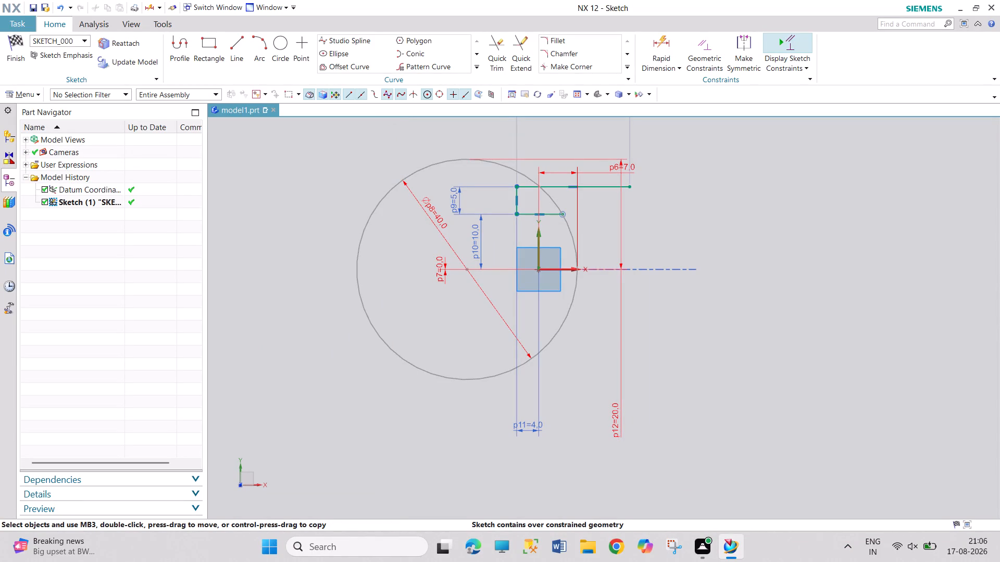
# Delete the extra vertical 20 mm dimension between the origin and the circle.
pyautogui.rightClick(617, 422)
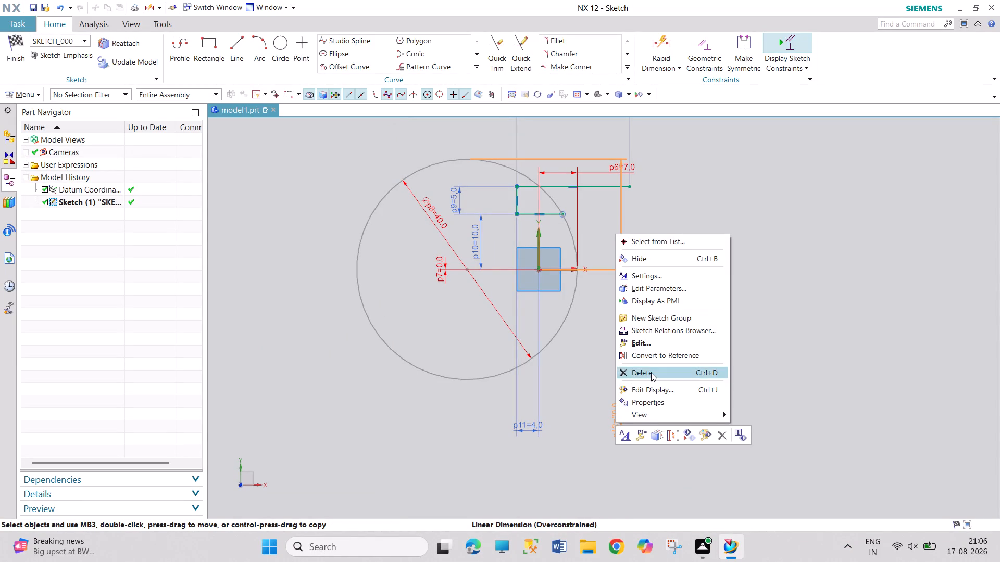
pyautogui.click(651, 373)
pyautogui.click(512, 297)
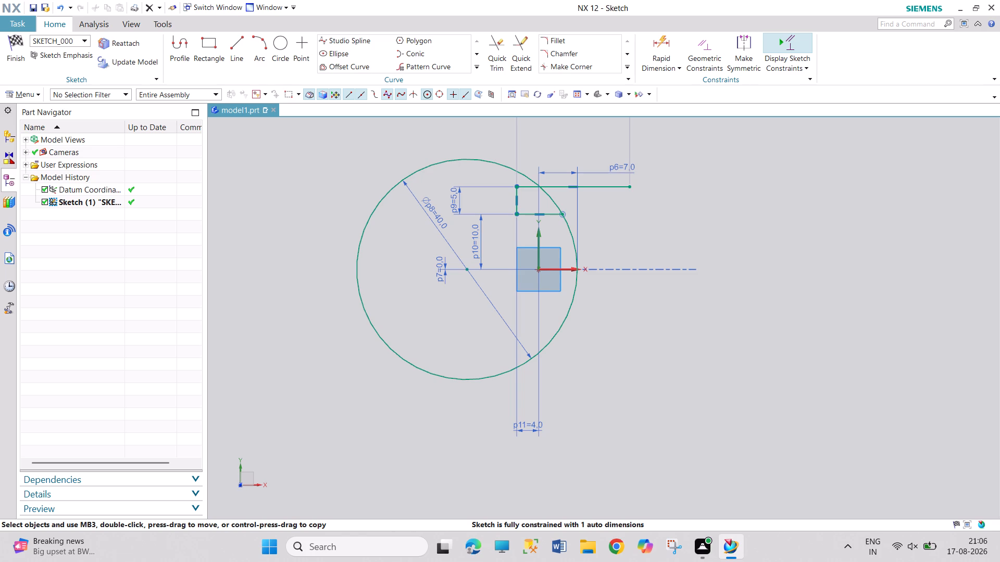
# Move the 7 mm dimension below the circle and shift the 4 mm dimension's text outward so both share one row.
pyautogui.moveTo(622, 164); pyautogui.dragTo(604, 337)
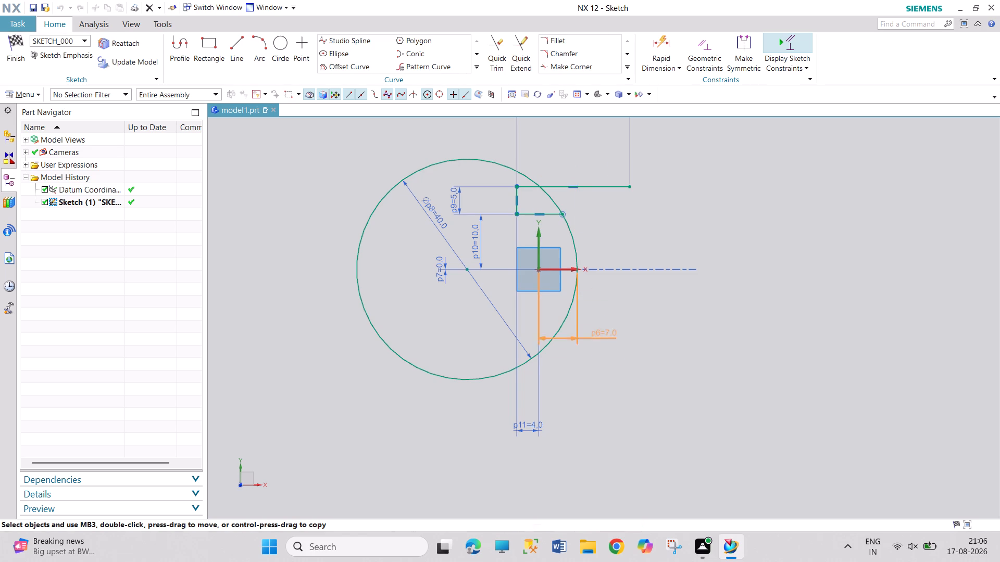
pyautogui.moveTo(604, 337); pyautogui.dragTo(608, 427)
pyautogui.moveTo(521, 425); pyautogui.dragTo(491, 426)
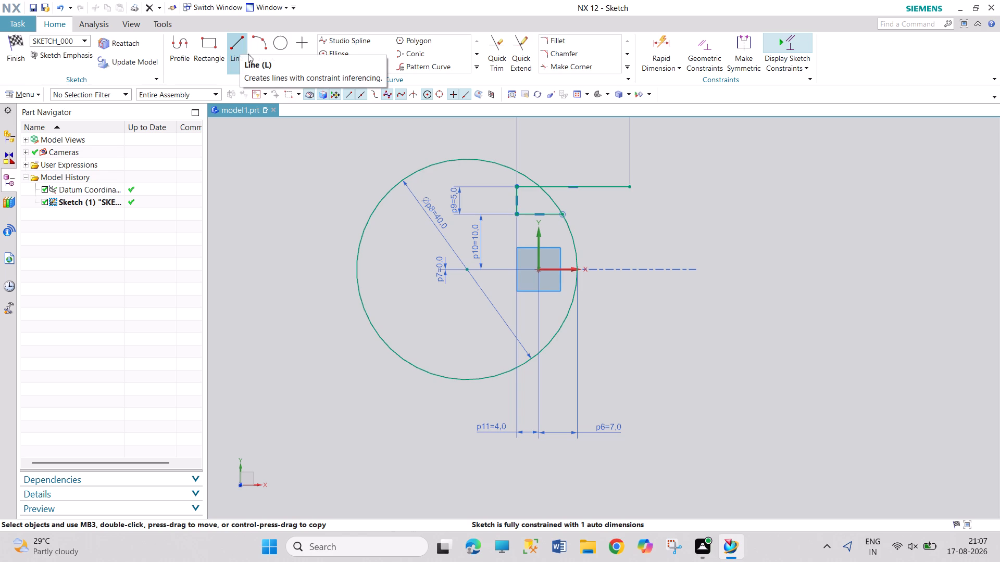
# Draw an 8 mm diameter circle outside the large circle, centred at about X 18.9, Y 10, level with the lower horizontal line.
pyautogui.moveTo(279, 50); pyautogui.dragTo(283, 56)
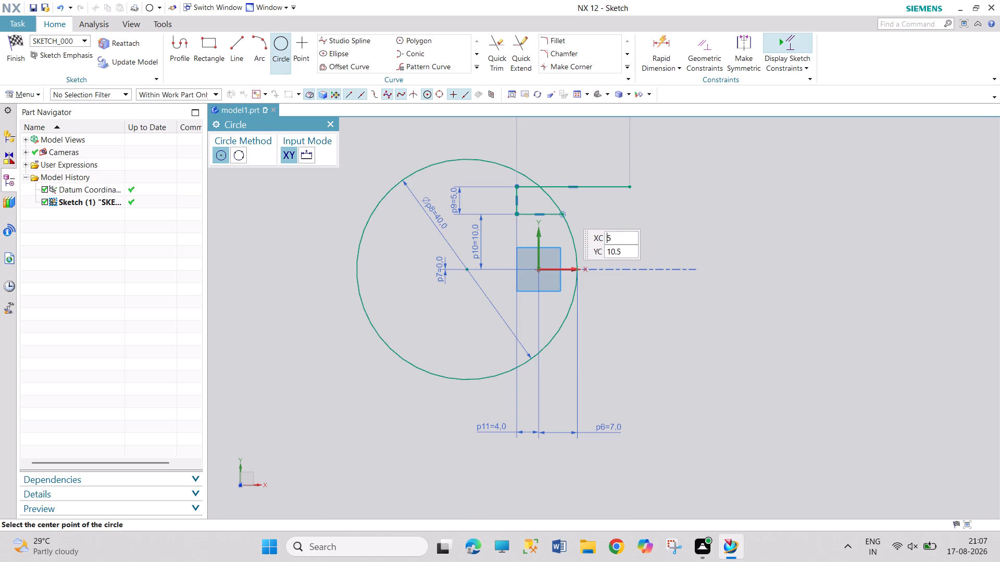
pyautogui.click(643, 215)
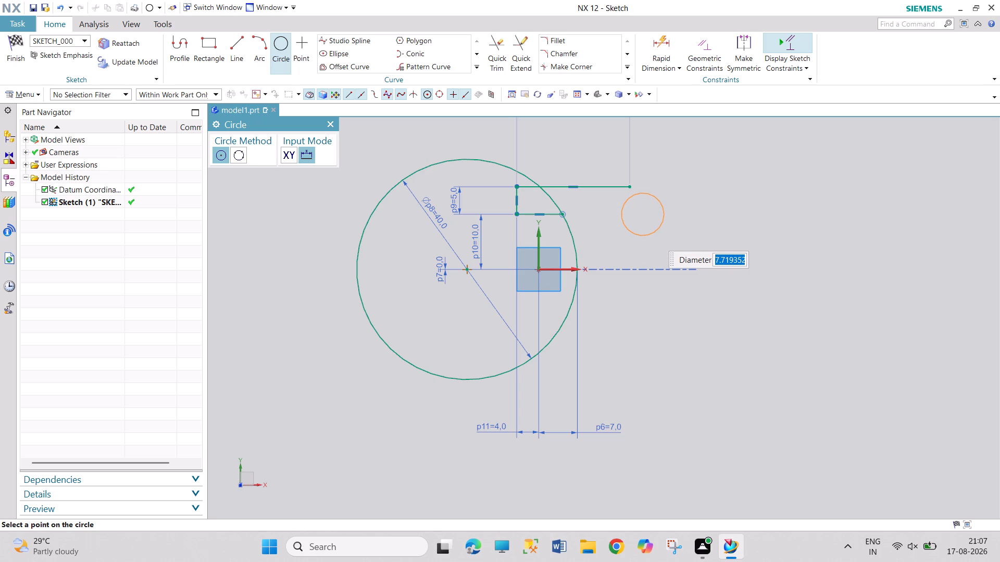
pyautogui.press('8')
pyautogui.press('Return')
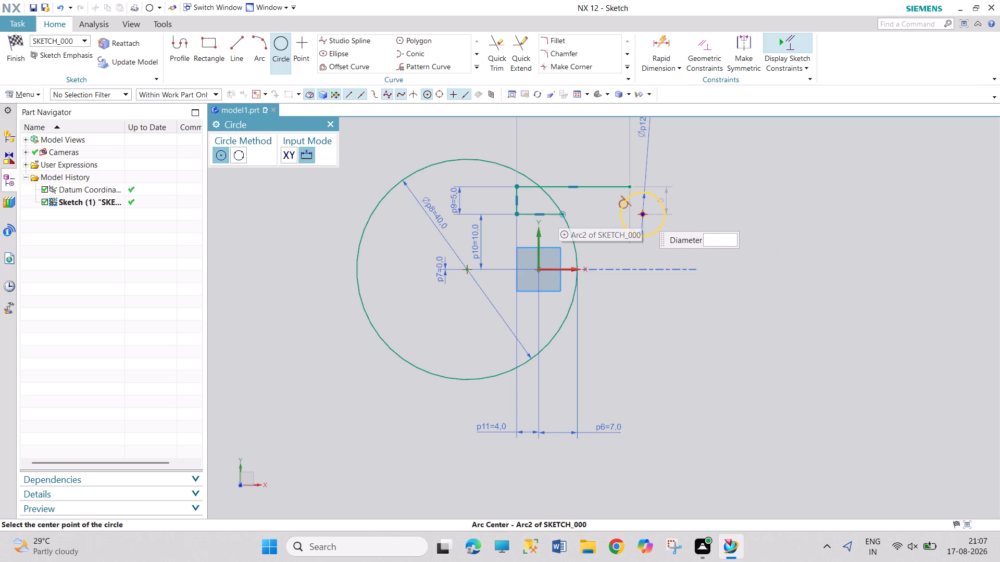
# Place a second 8 mm circle on the small circle's centre and end the Circle command.
pyautogui.click(641, 213)
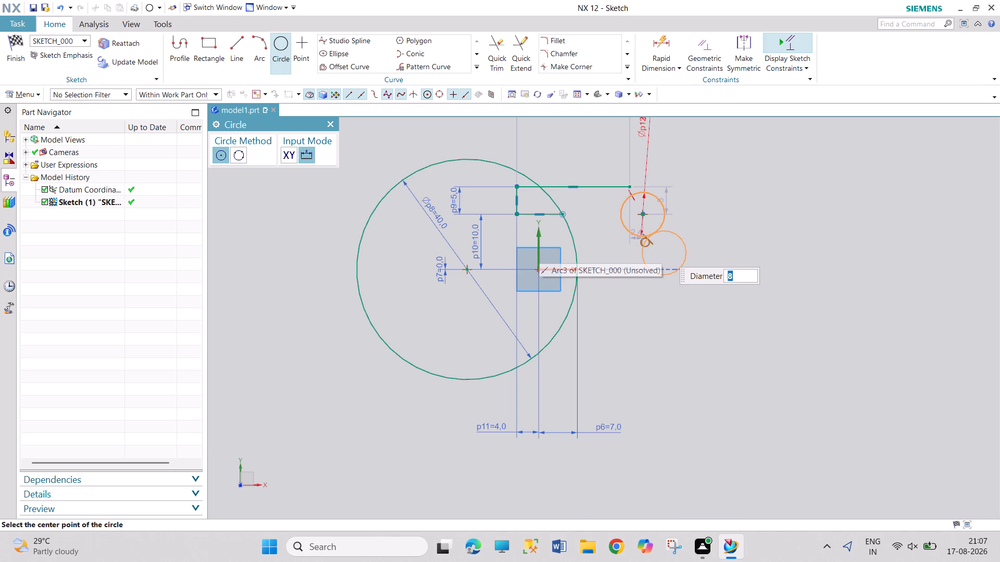
pyautogui.press('Escape')
pyautogui.press('Escape')
pyautogui.press('Escape')
pyautogui.press('Escape')
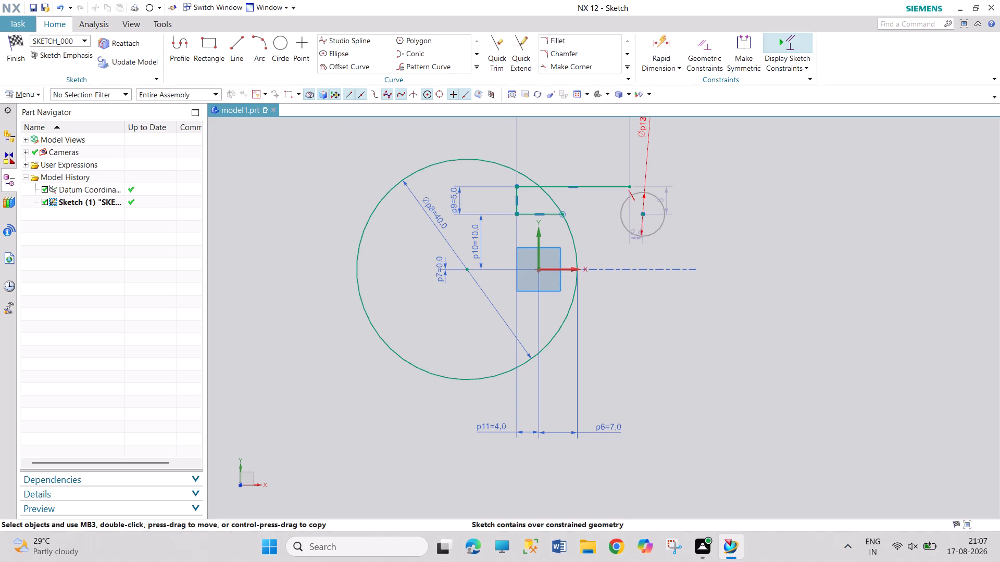
# Delete the overconstrained diameter dimension above the small circle.
pyautogui.rightClick(642, 132)
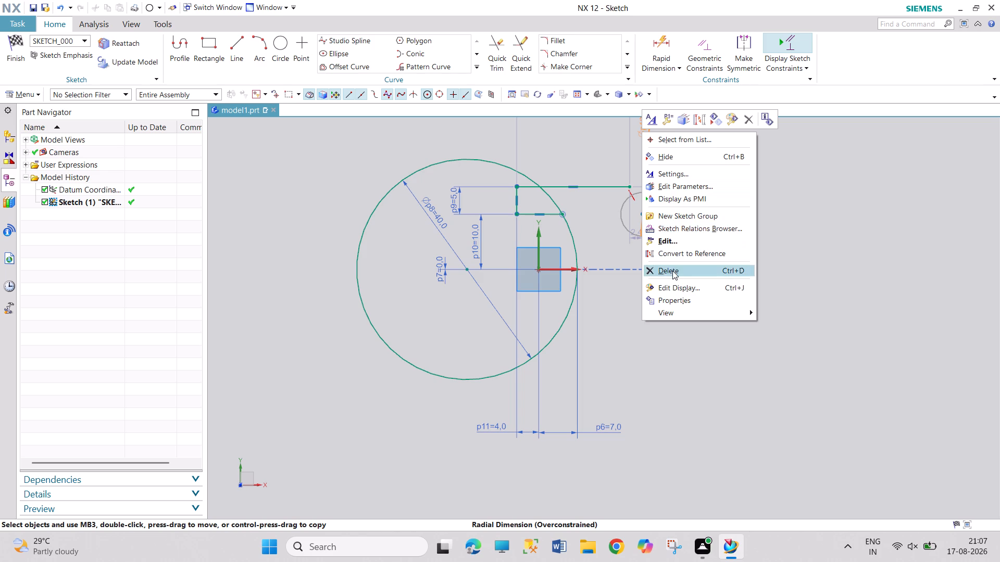
pyautogui.click(673, 271)
pyautogui.click(501, 293)
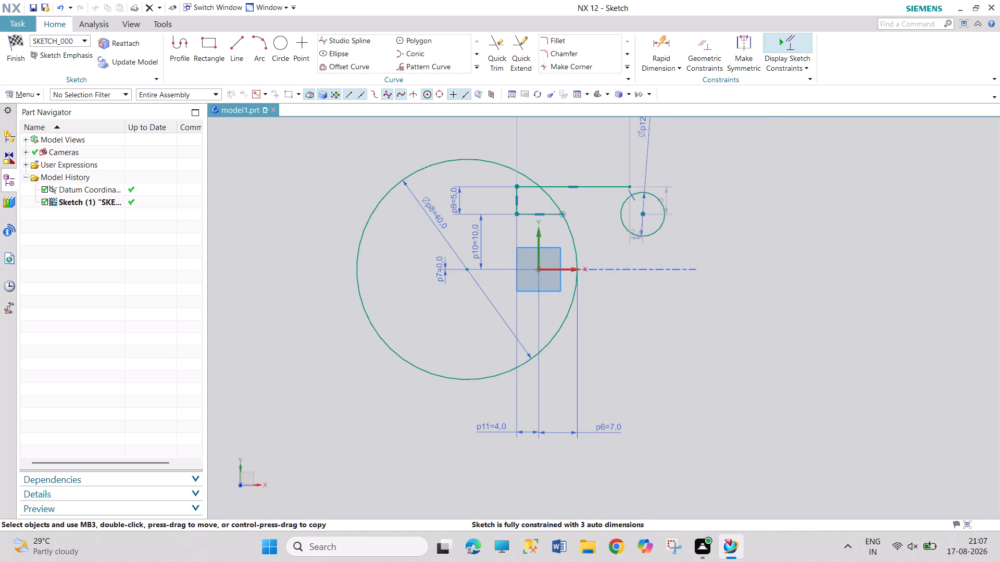
# Draw a 14 mm diameter circle concentric with the 8 mm circle.
pyautogui.click(283, 49)
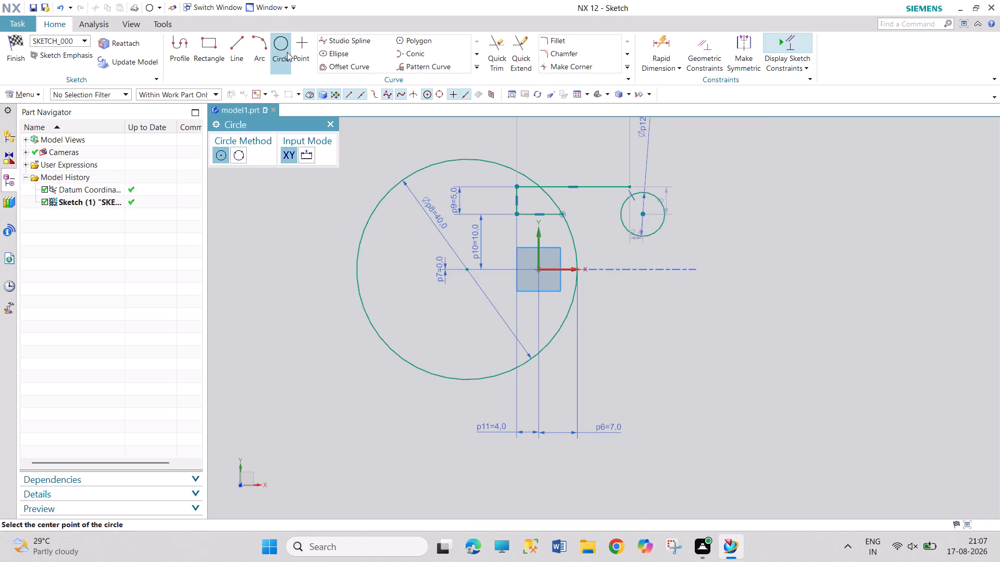
pyautogui.click(643, 213)
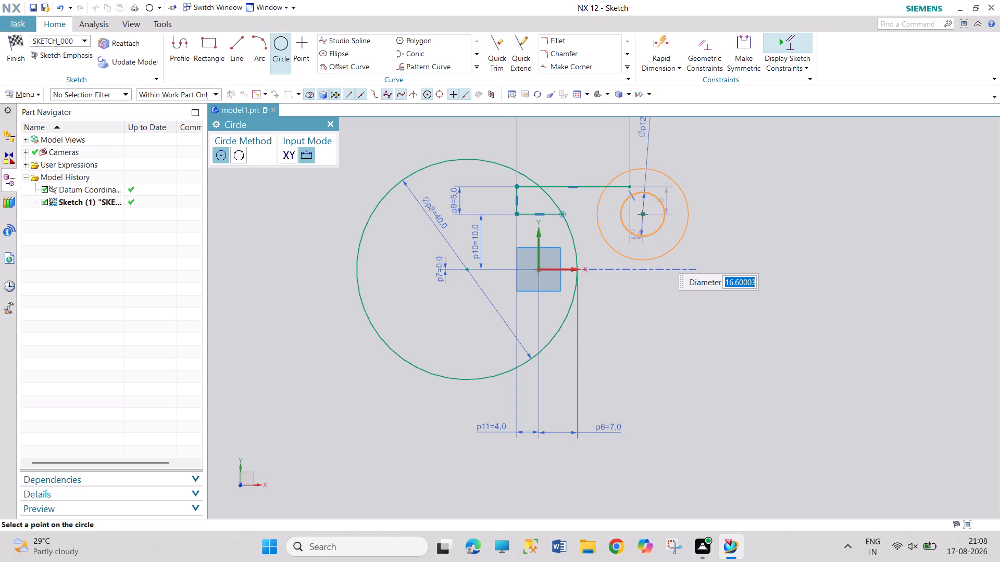
pyautogui.write('14')
pyautogui.press('Return')
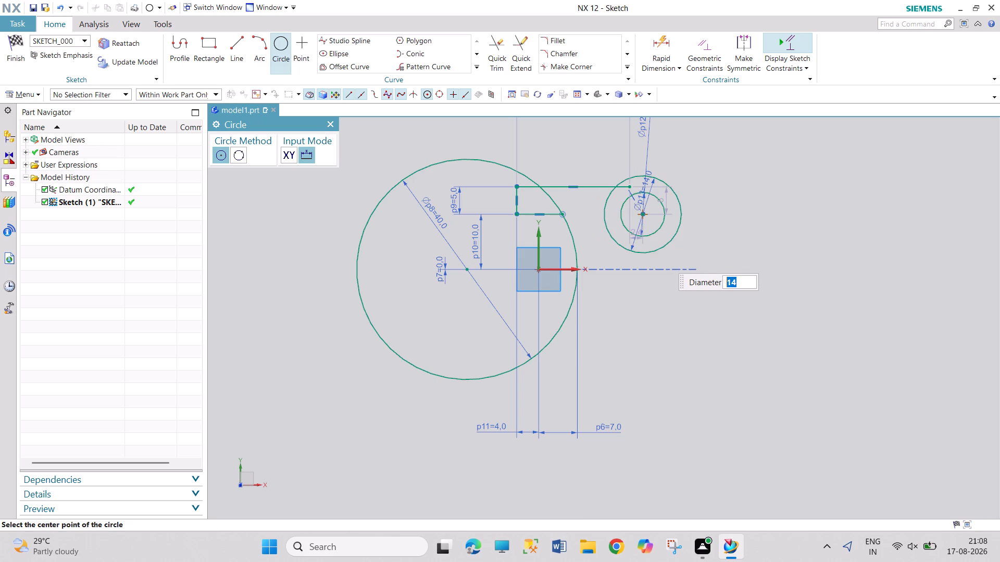
pyautogui.press('Escape')
pyautogui.press('Escape')
pyautogui.press('Escape')
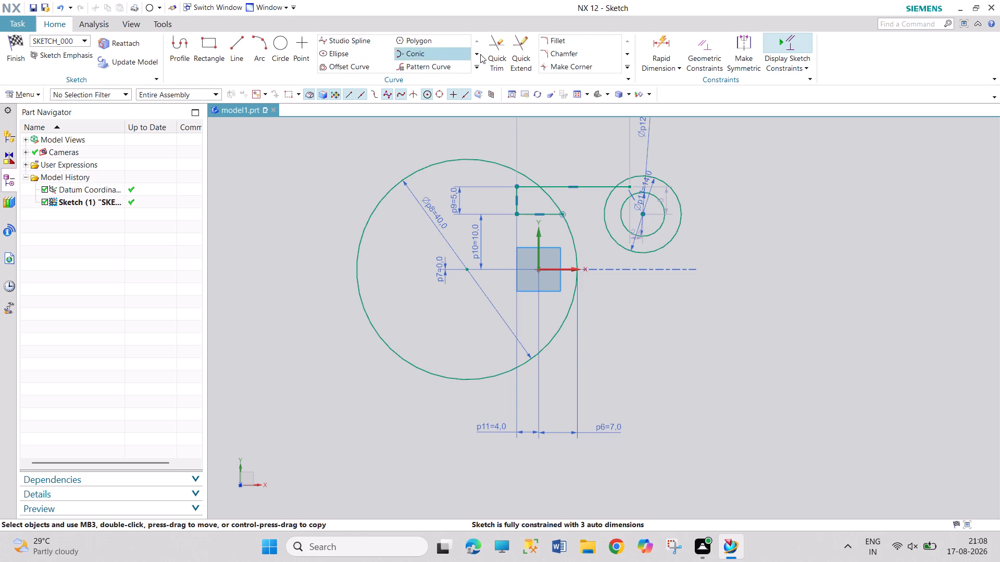
# Dimension the horizontal distance from the sketch origin to the concentric circles' centre as 12 mm, placed below the other dimensions.
pyautogui.click(661, 52)
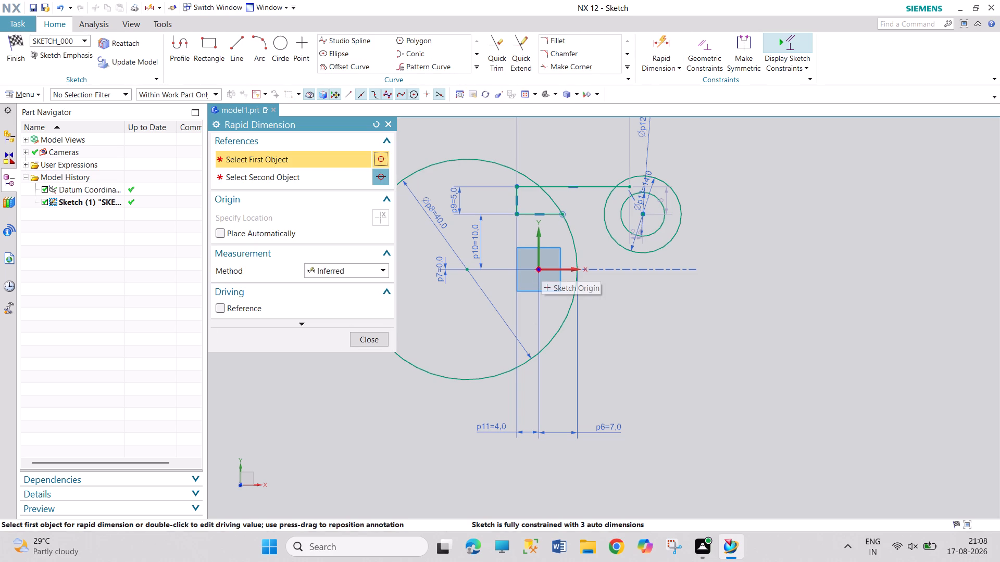
pyautogui.click(539, 269)
pyautogui.click(642, 215)
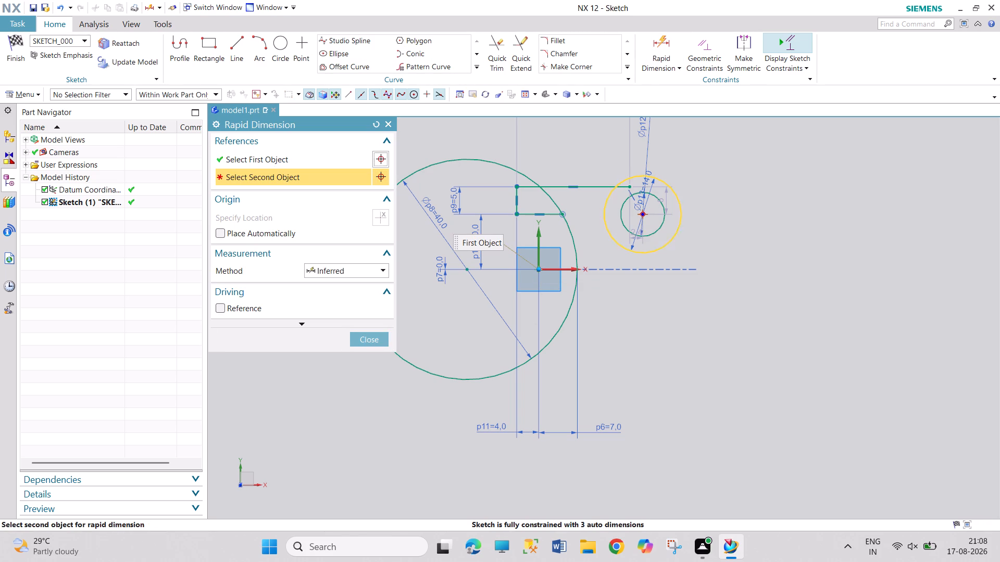
pyautogui.moveTo(607, 459); pyautogui.dragTo(619, 464)
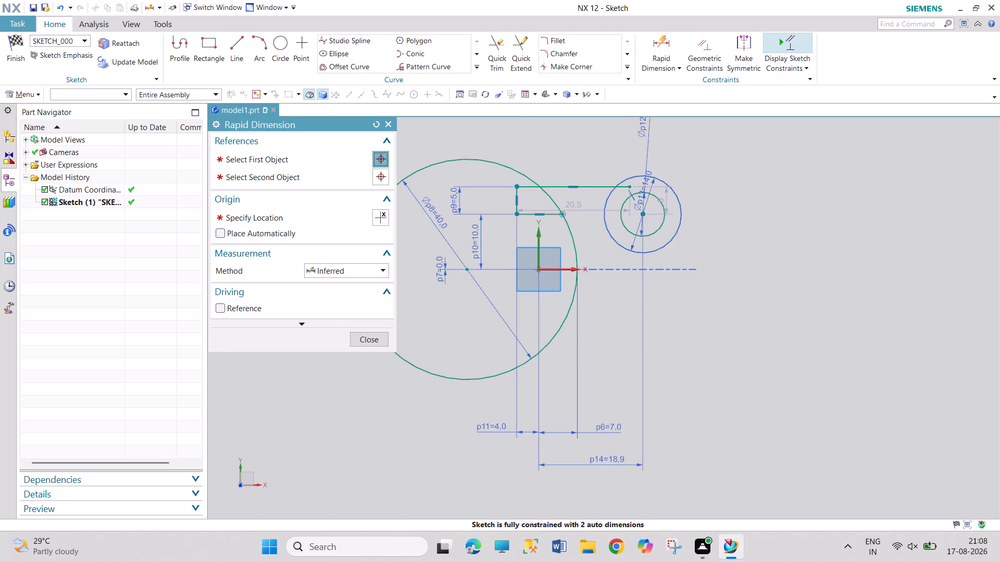
pyautogui.write('12')
pyautogui.press('Return')
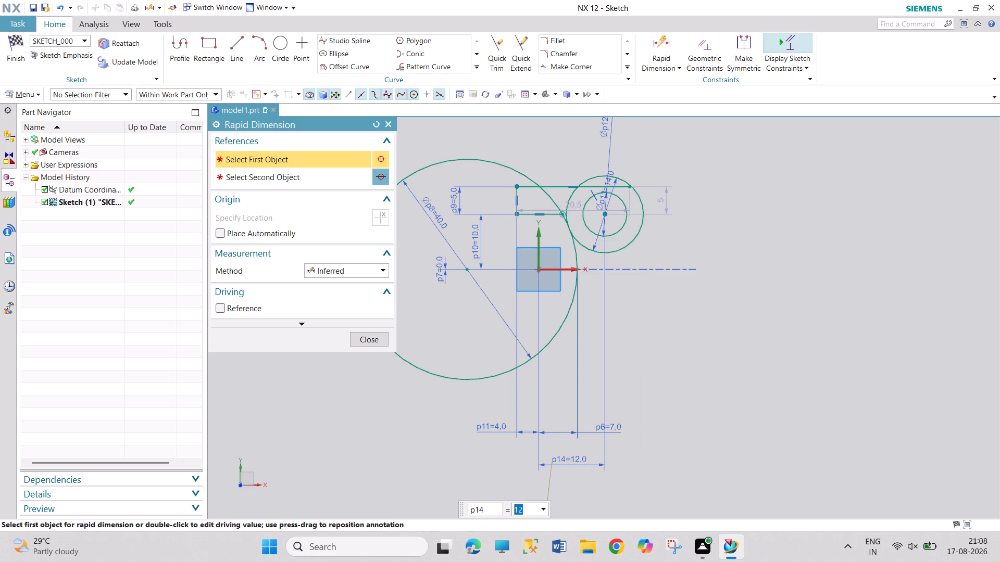
pyautogui.press('Escape')
pyautogui.press('Escape')
pyautogui.press('Escape')
pyautogui.press('Escape')
pyautogui.press('Escape')
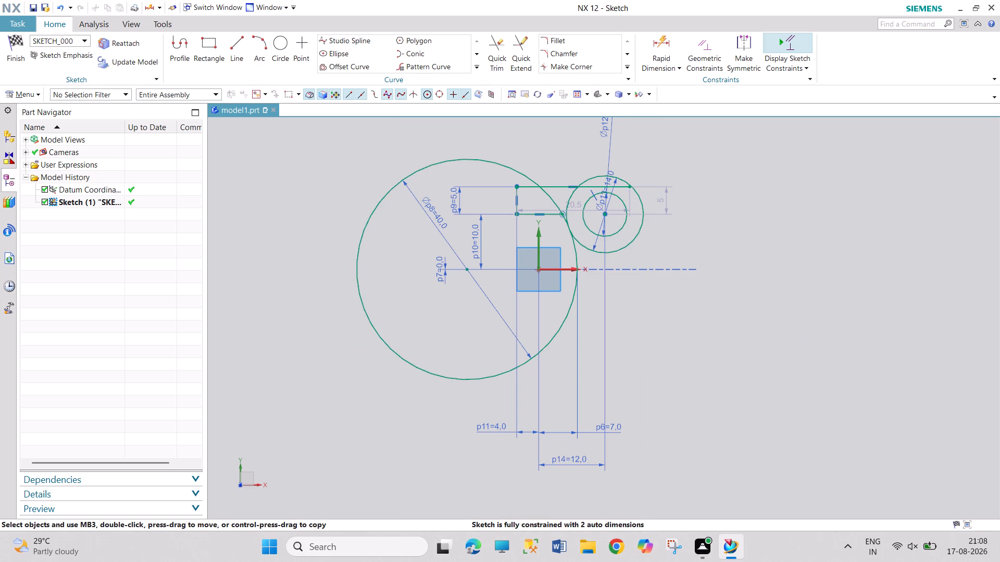
pyautogui.press('Escape')
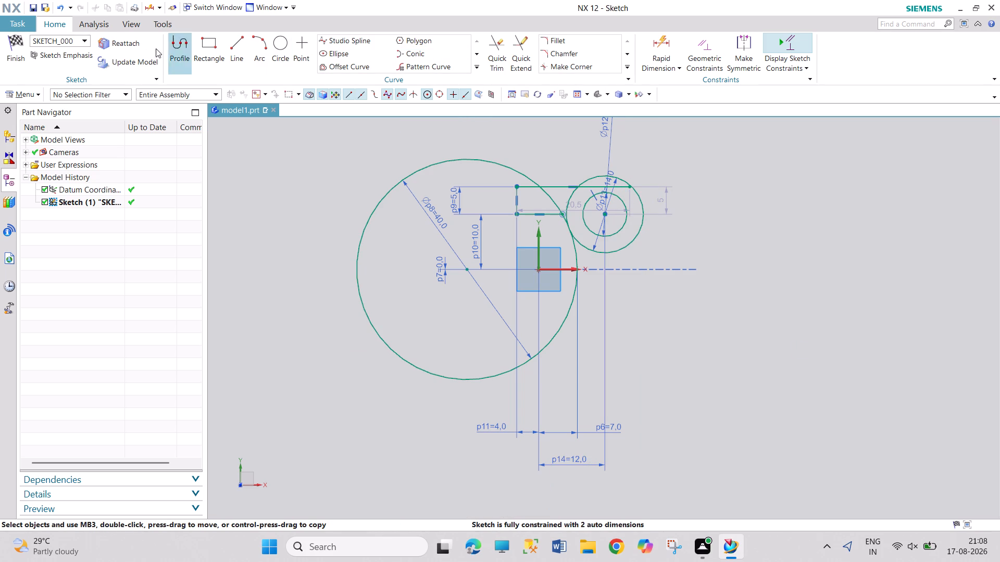
# Trim the end of the upper horizontal line back to the edge of the 14 mm circle.
pyautogui.moveTo(493, 44); pyautogui.dragTo(494, 48)
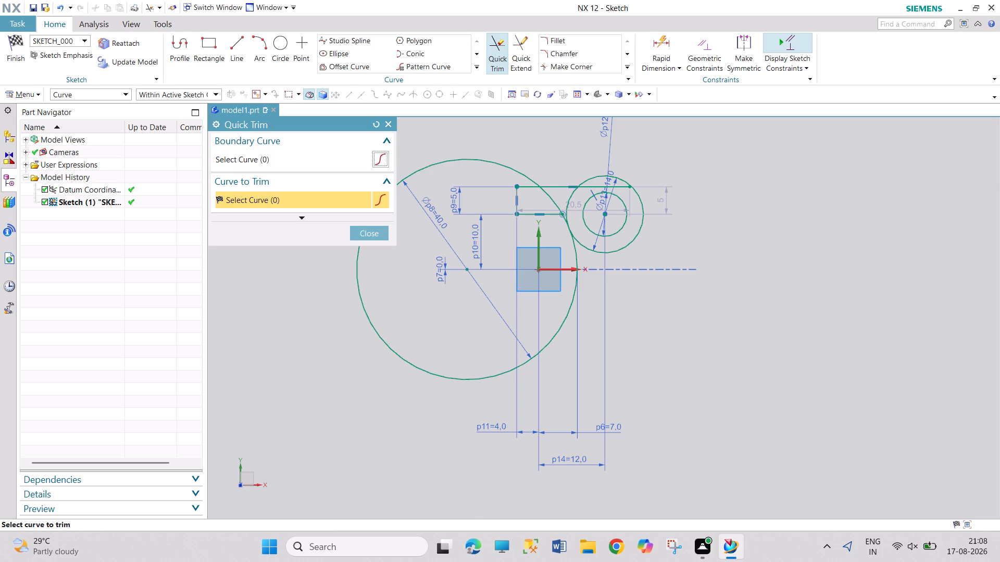
pyautogui.click(626, 188)
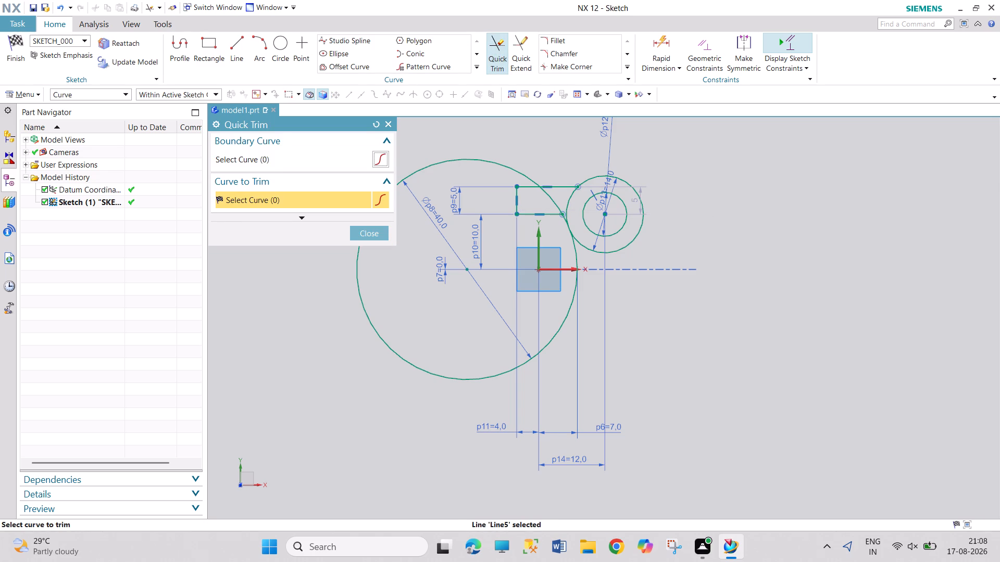
pyautogui.press('Escape')
pyautogui.press('Escape')
pyautogui.press('Escape')
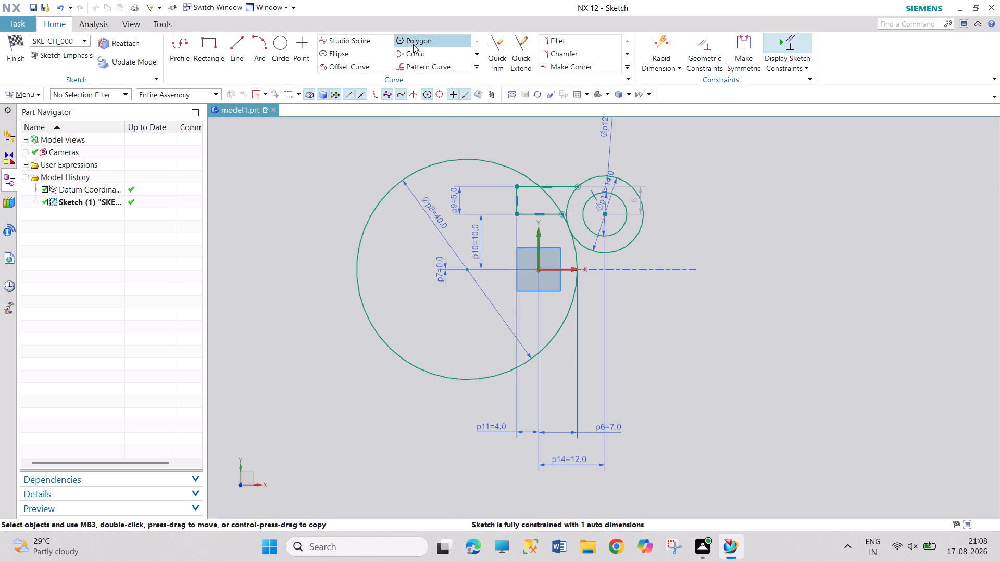
# Fillet the upper horizontal line into the 14 mm circle with an 8 mm radius.
pyautogui.click(564, 42)
pyautogui.click(564, 185)
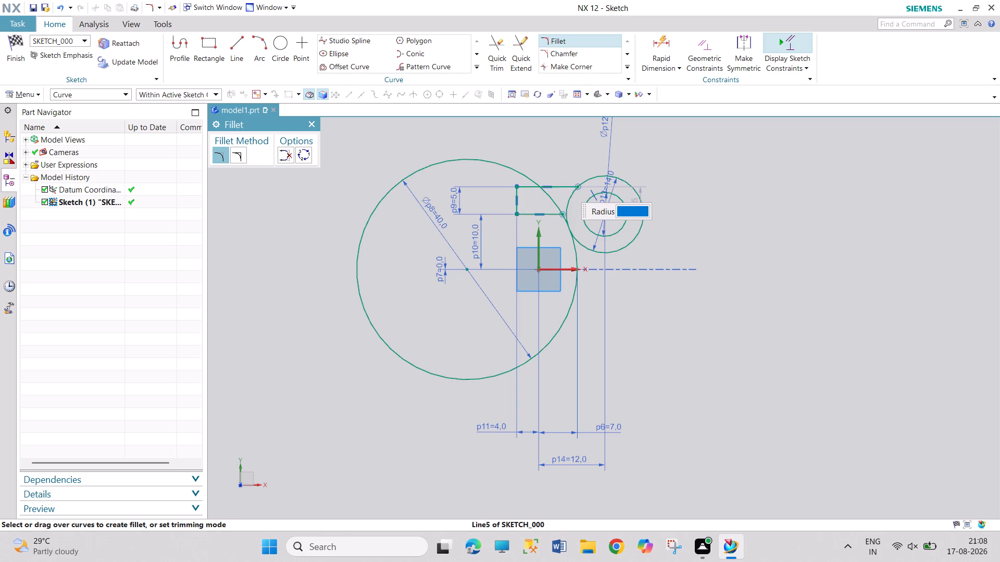
pyautogui.click(588, 182)
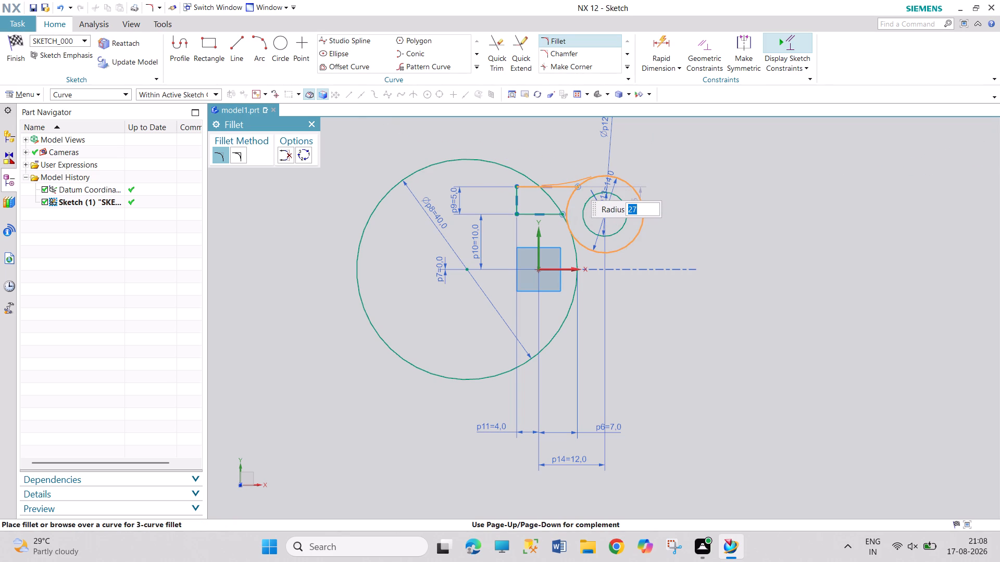
pyautogui.press('8')
pyautogui.press('Return')
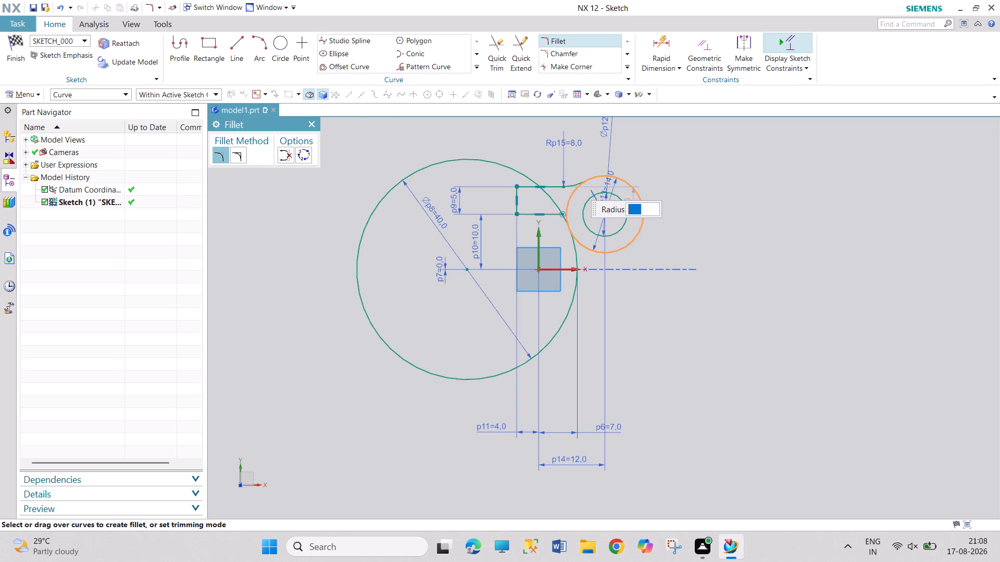
pyautogui.press('Escape')
pyautogui.press('Escape')
pyautogui.press('Escape')
pyautogui.press('Escape')
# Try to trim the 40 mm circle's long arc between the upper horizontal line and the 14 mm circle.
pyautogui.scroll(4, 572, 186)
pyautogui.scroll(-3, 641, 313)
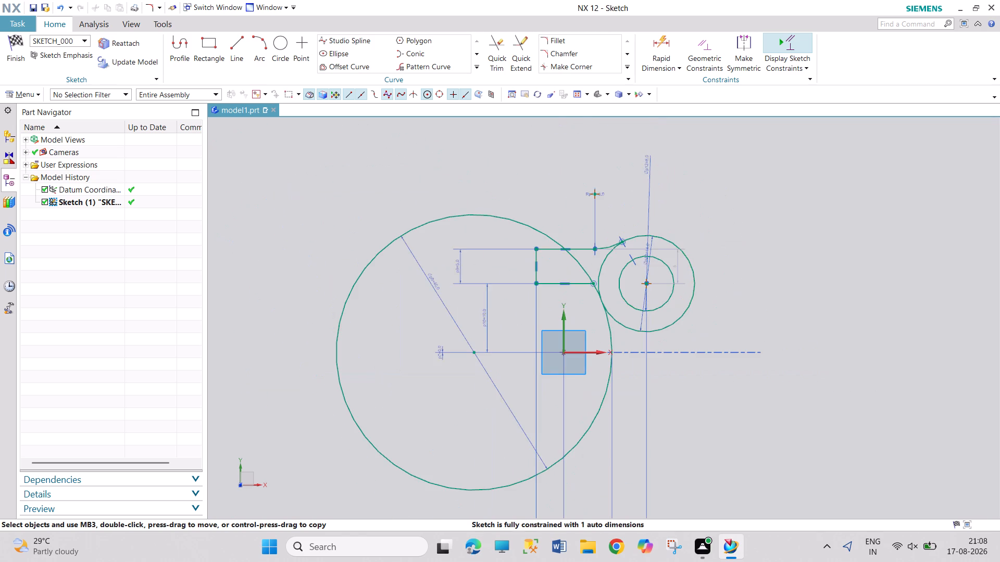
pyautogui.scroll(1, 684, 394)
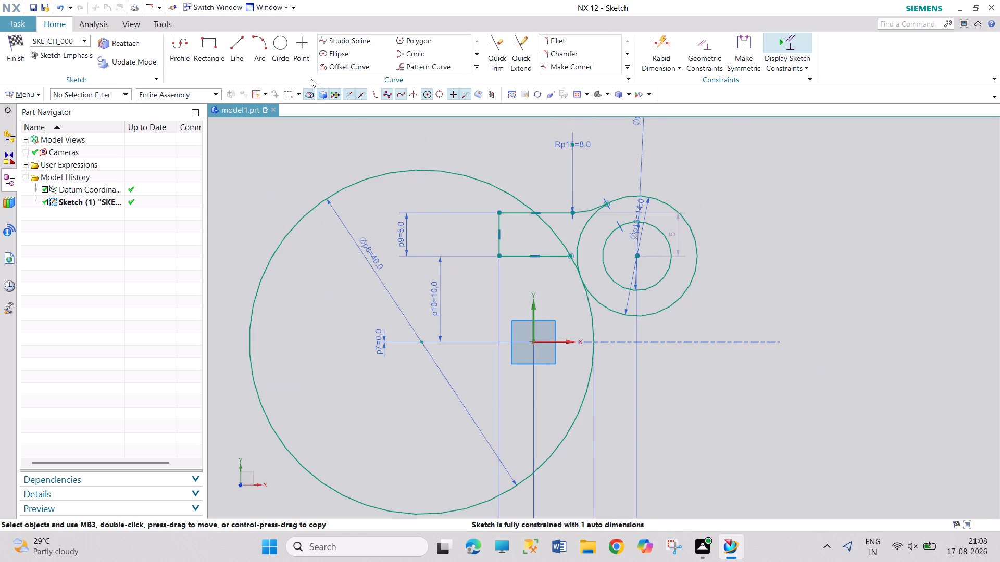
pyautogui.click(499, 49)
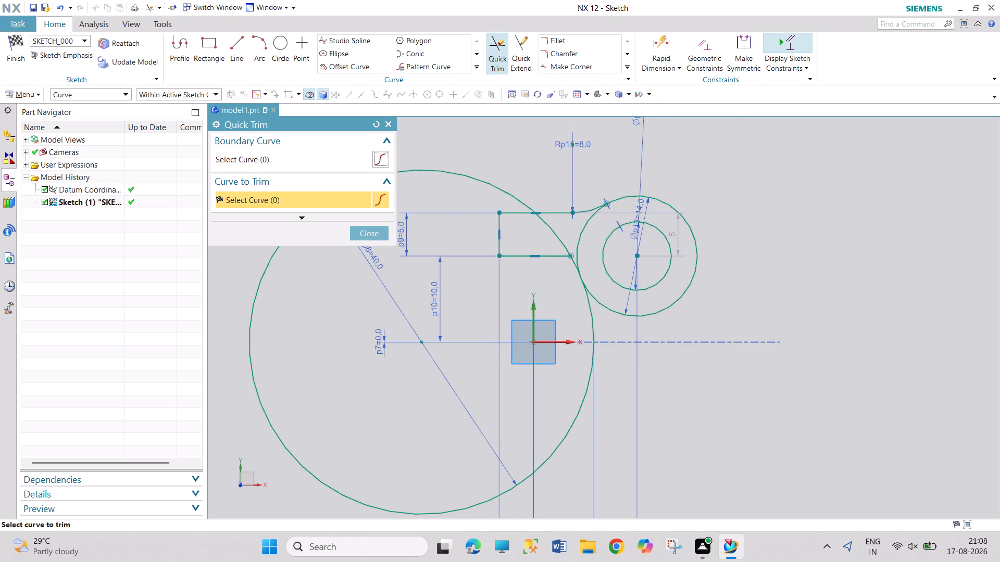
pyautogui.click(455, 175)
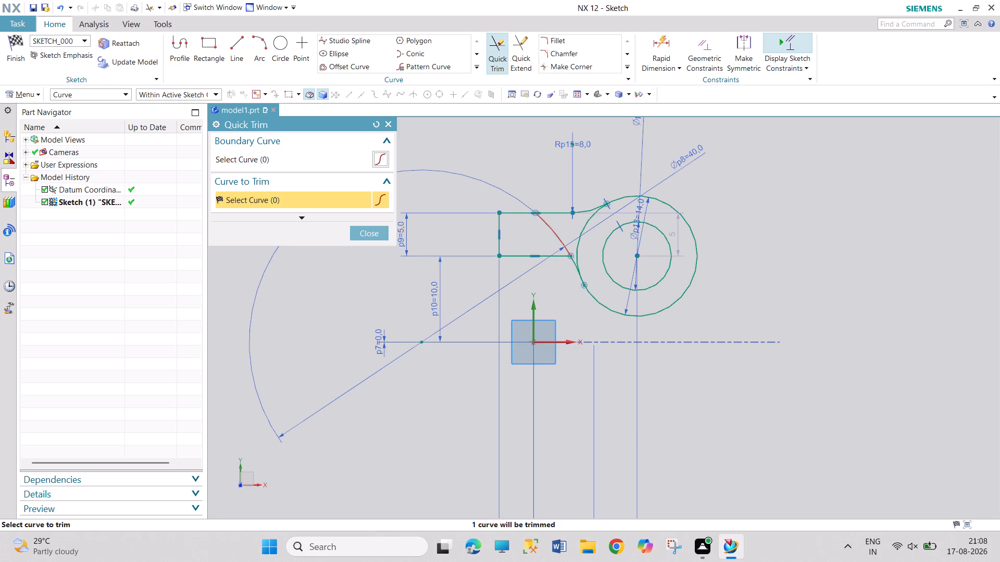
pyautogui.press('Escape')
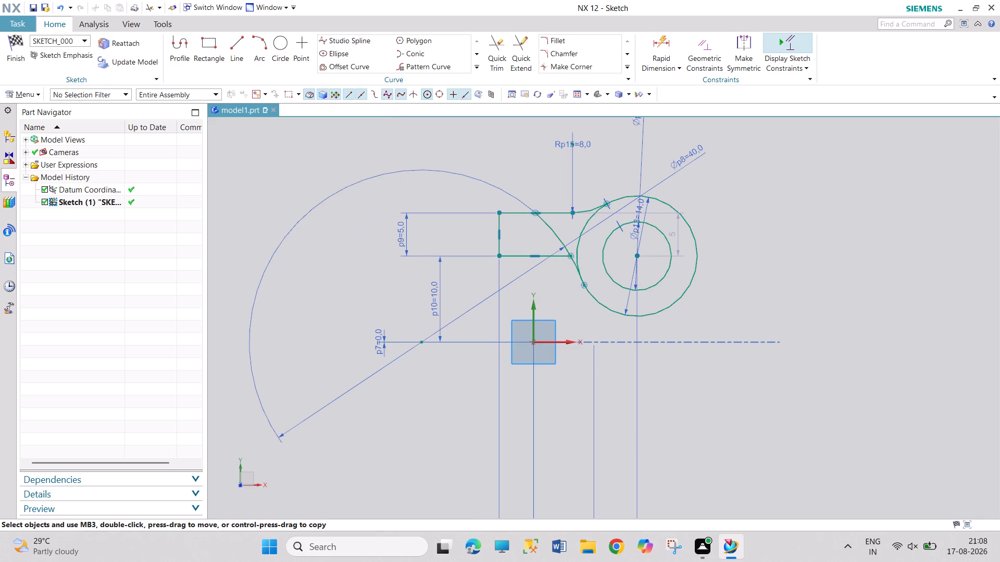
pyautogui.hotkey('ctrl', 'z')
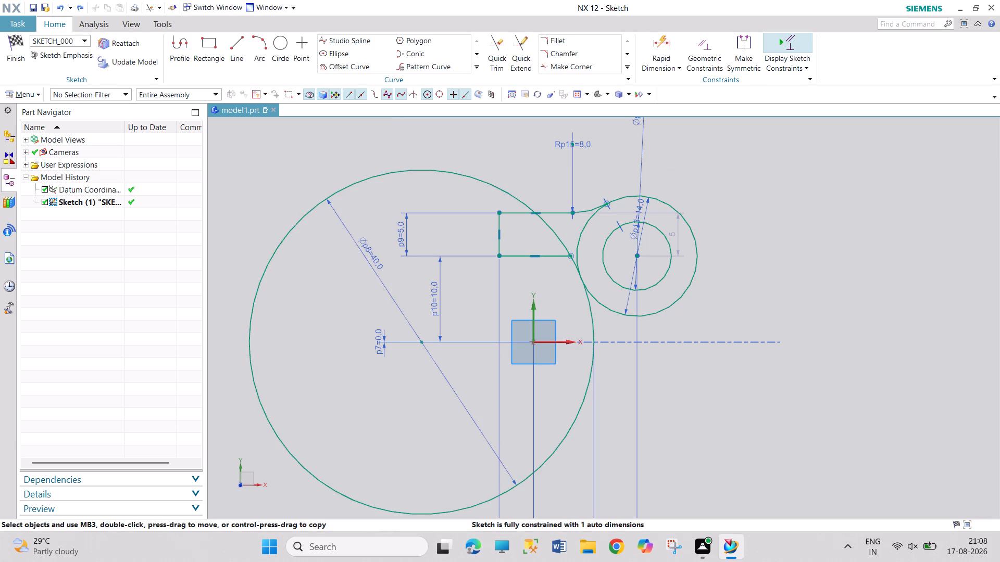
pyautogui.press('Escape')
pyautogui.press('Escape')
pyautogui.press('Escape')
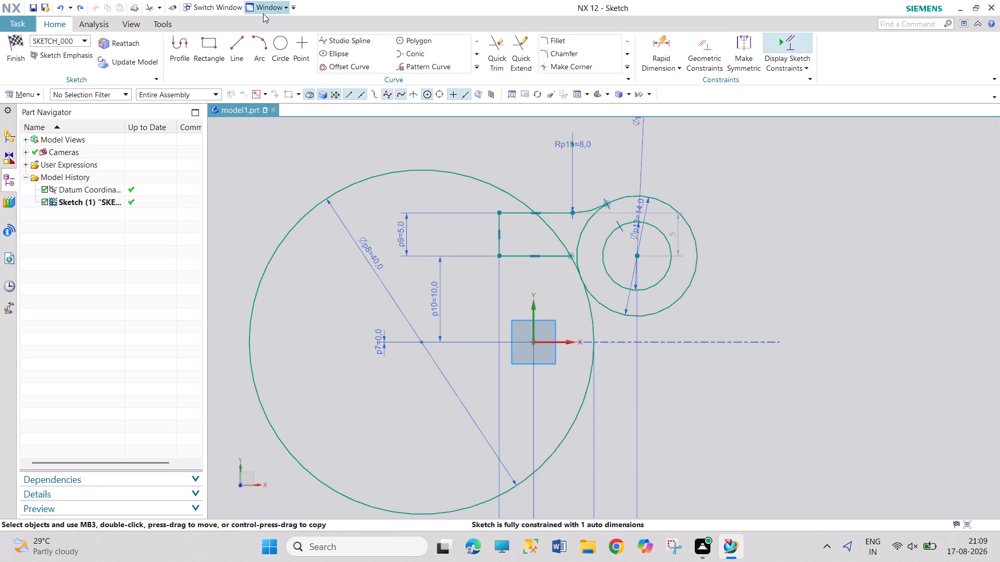
# Draw a horizontal line about 24.5 mm long outward from inside the 14 mm circle and a vertical line about 5 mm down from its end.
pyautogui.click(232, 43)
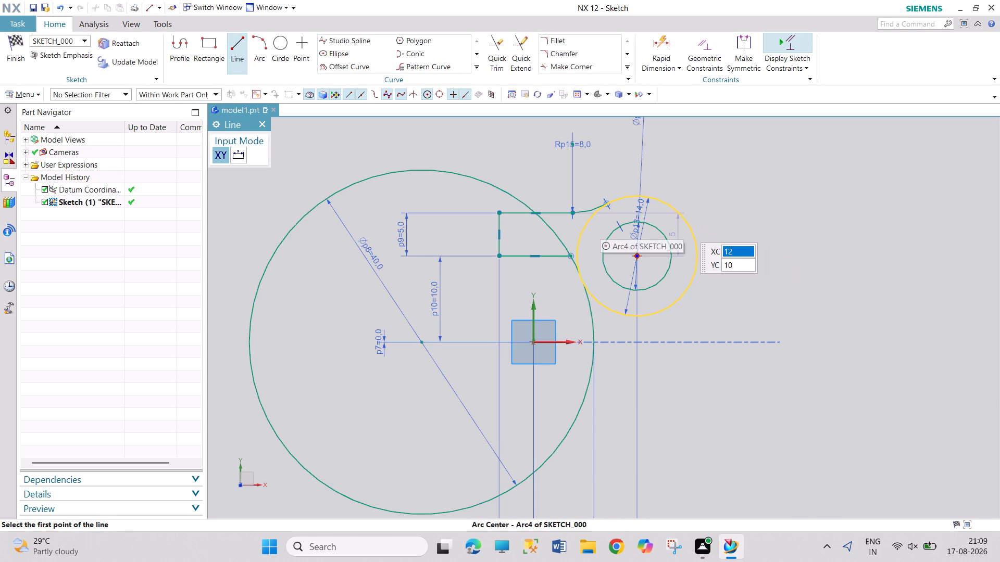
pyautogui.click(680, 229)
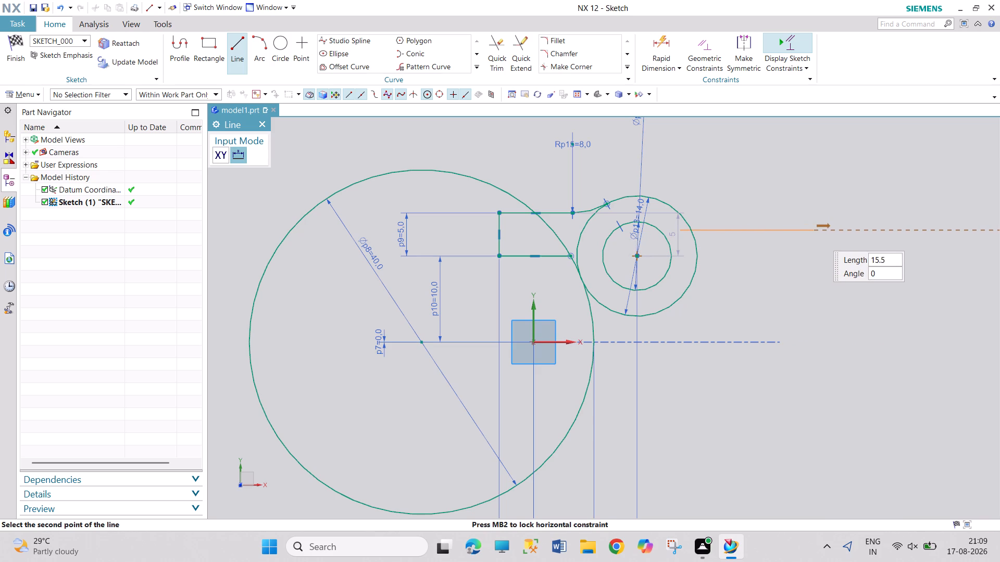
pyautogui.click(890, 232)
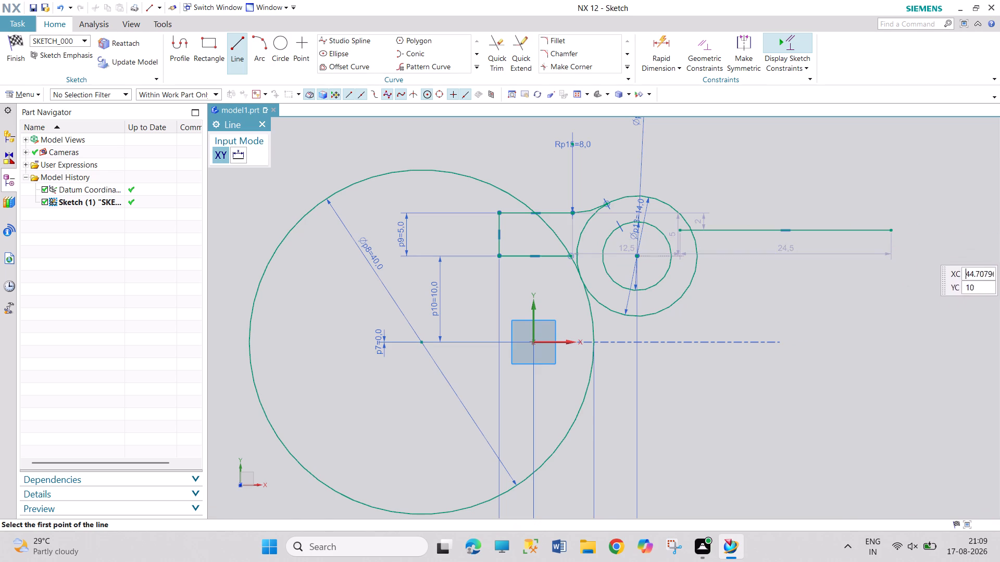
pyautogui.click(891, 232)
pyautogui.click(892, 275)
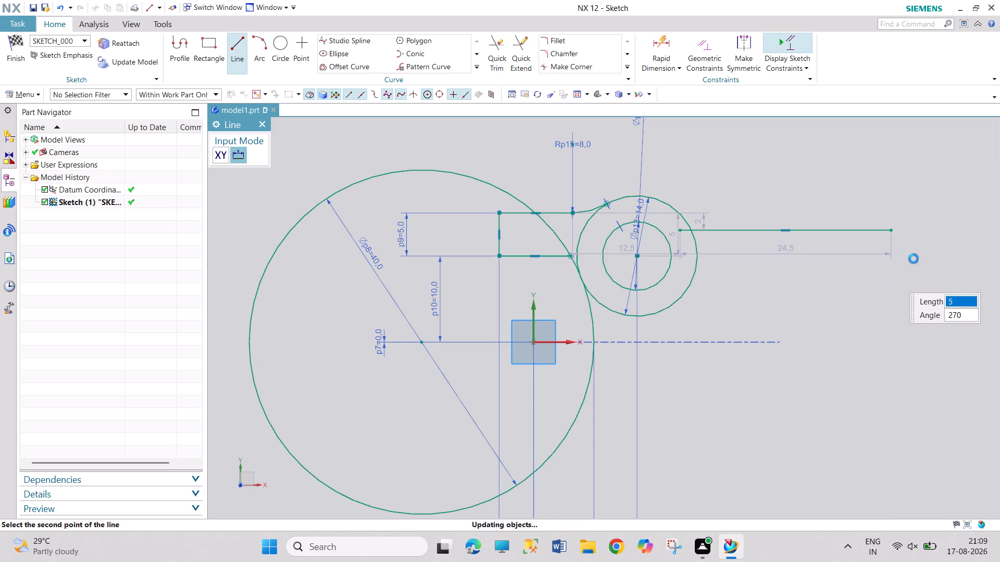
pyautogui.press('Escape')
pyautogui.press('Escape')
pyautogui.press('Escape')
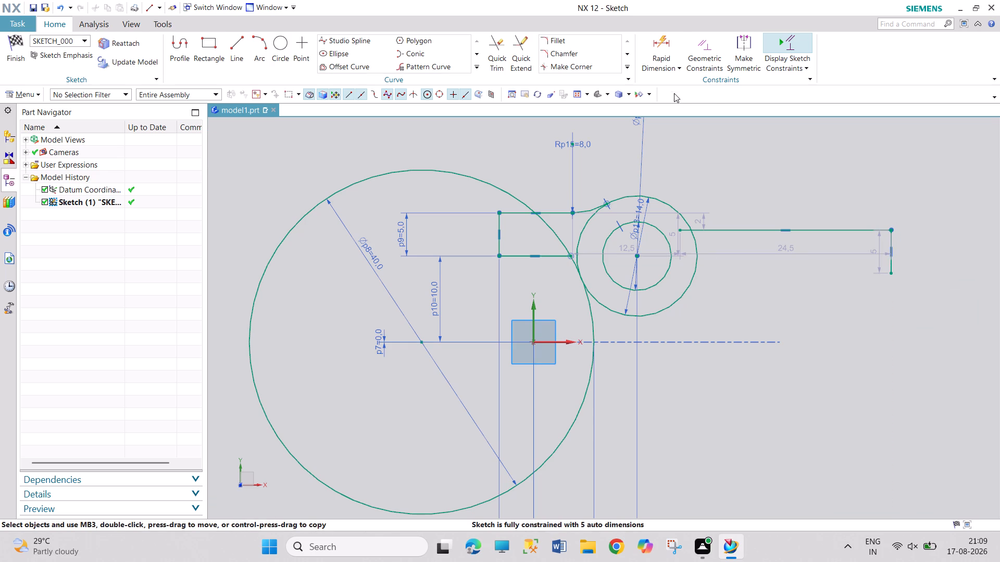
# Dimension the short vertical line at the outer end of the new horizontal line as 4.5 mm.
pyautogui.click(657, 47)
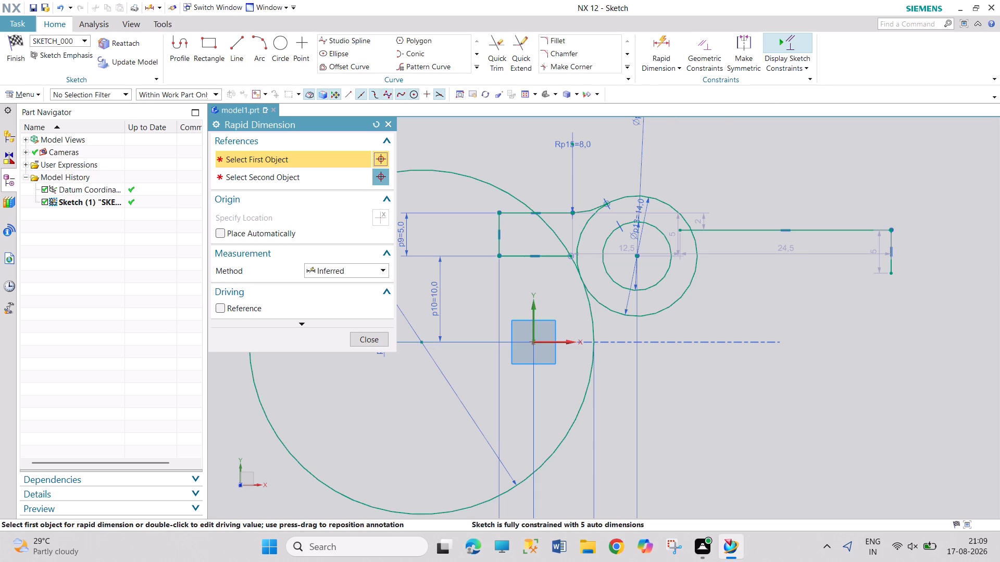
pyautogui.click(891, 271)
pyautogui.click(892, 231)
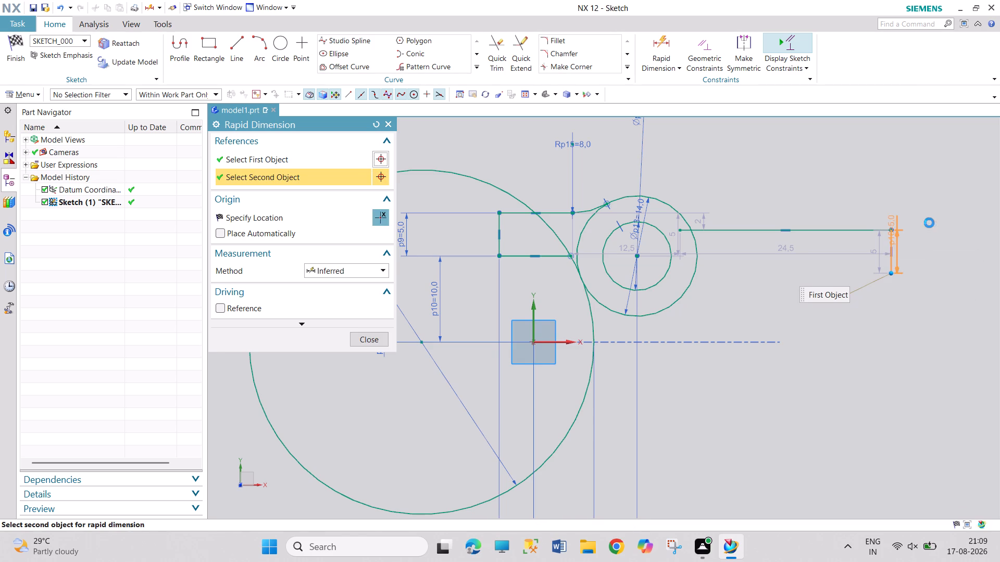
pyautogui.moveTo(929, 194); pyautogui.dragTo(934, 196)
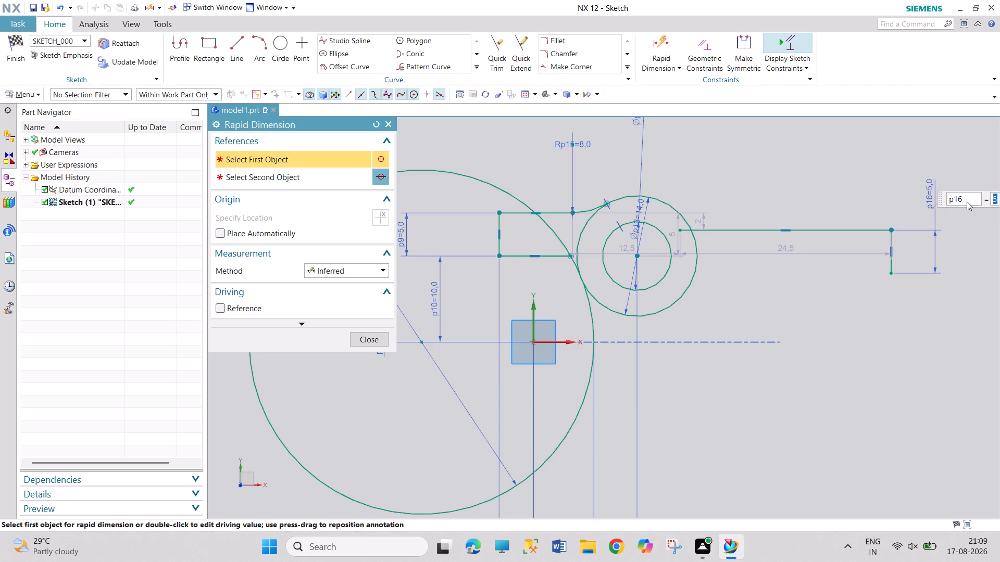
pyautogui.write('4.5')
pyautogui.press('Return')
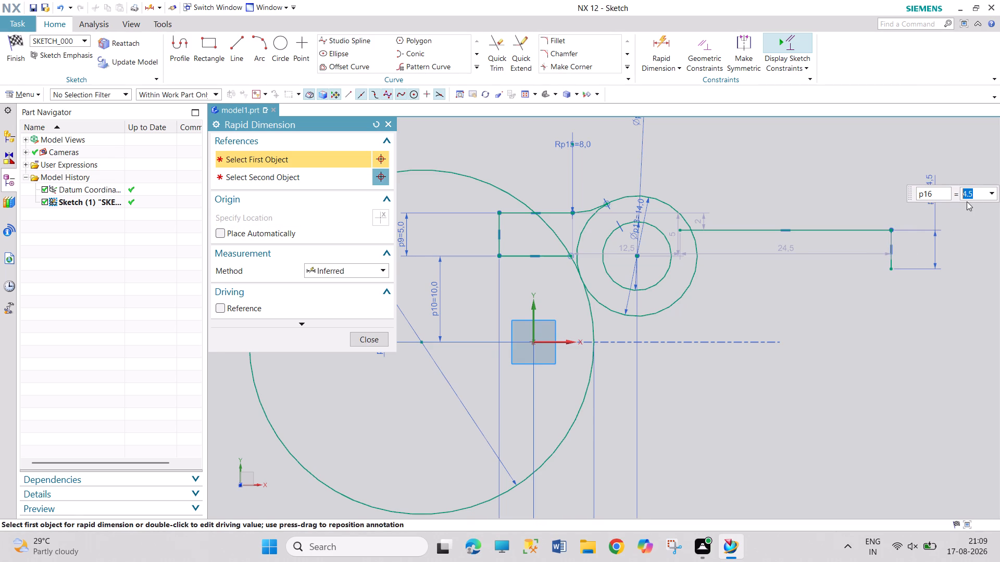
pyautogui.press('Escape')
pyautogui.press('Escape')
pyautogui.press('Escape')
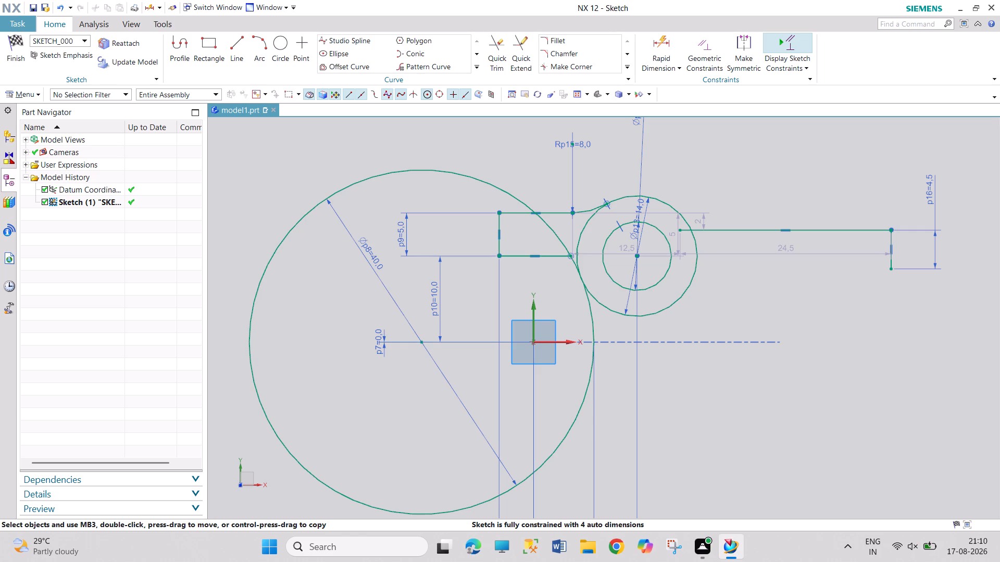
# Dimension the vertical distance from the origin to the lower end of the arm's short vertical line as 8 mm.
pyautogui.moveTo(659, 40); pyautogui.dragTo(659, 45)
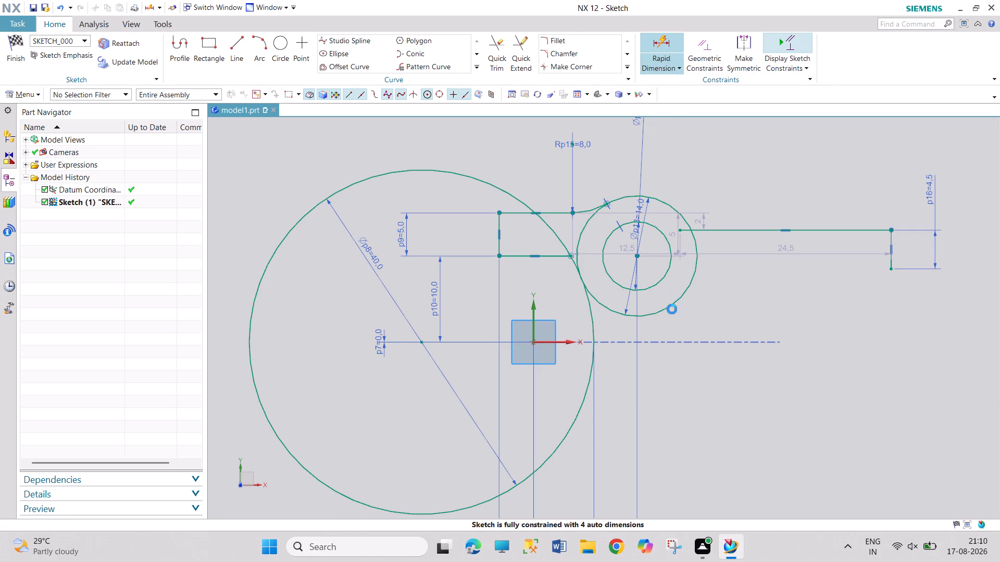
pyautogui.click(533, 342)
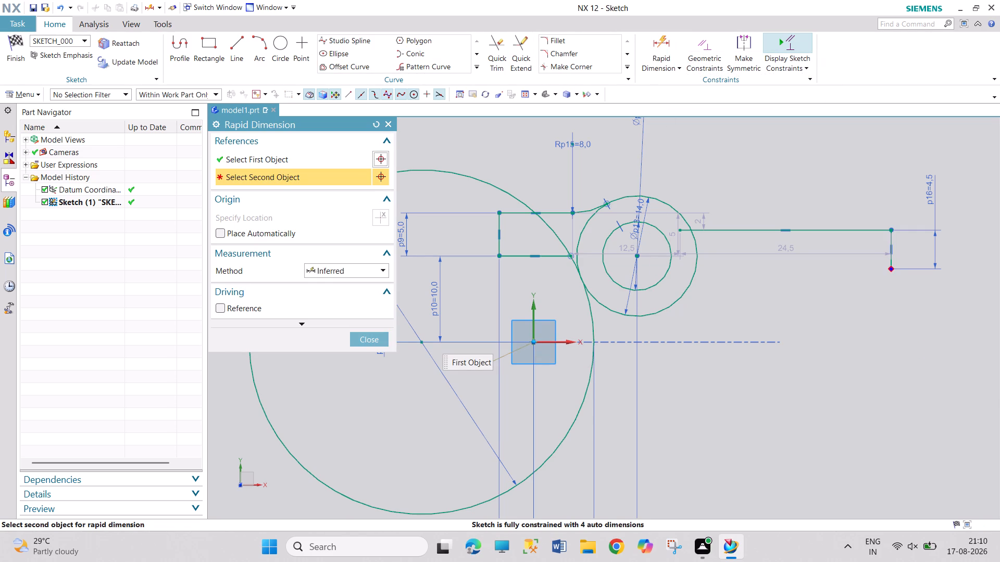
pyautogui.click(890, 269)
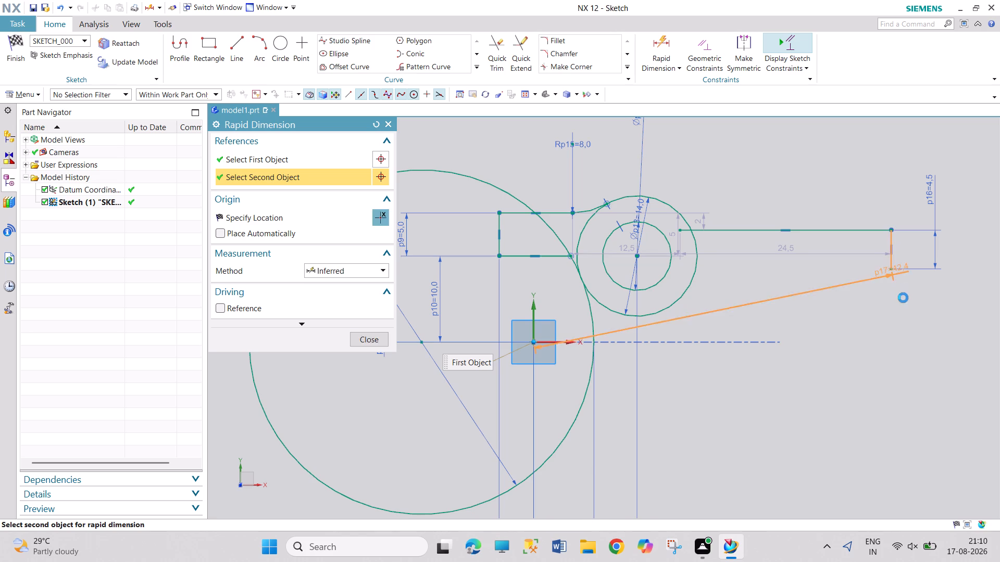
pyautogui.click(903, 324)
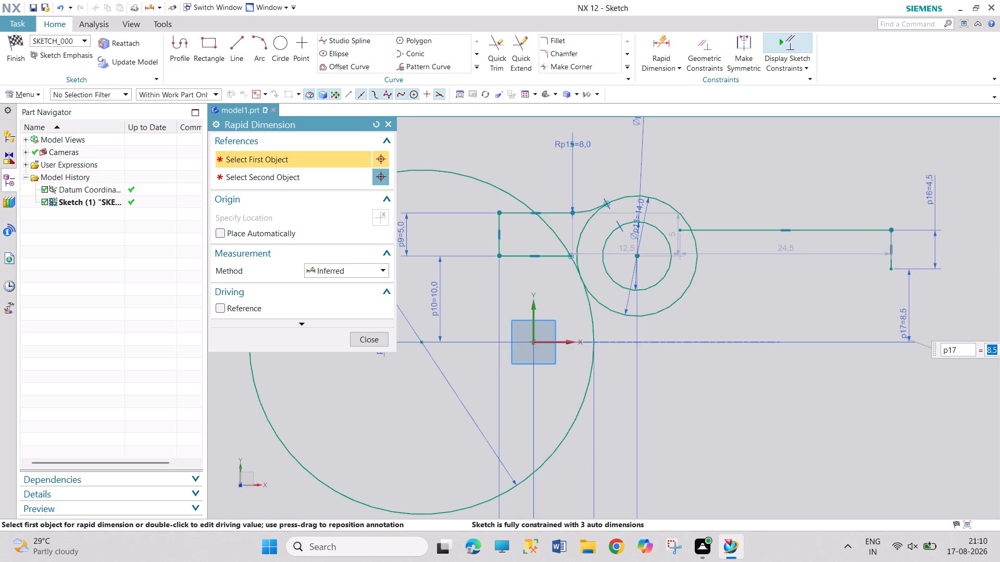
pyautogui.press('8')
pyautogui.press('Return')
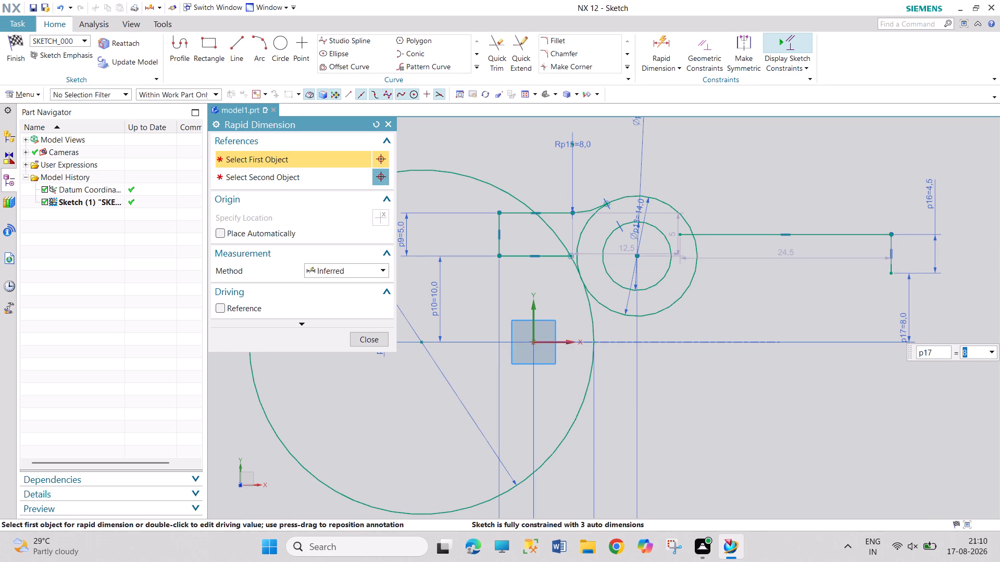
pyautogui.click(389, 126)
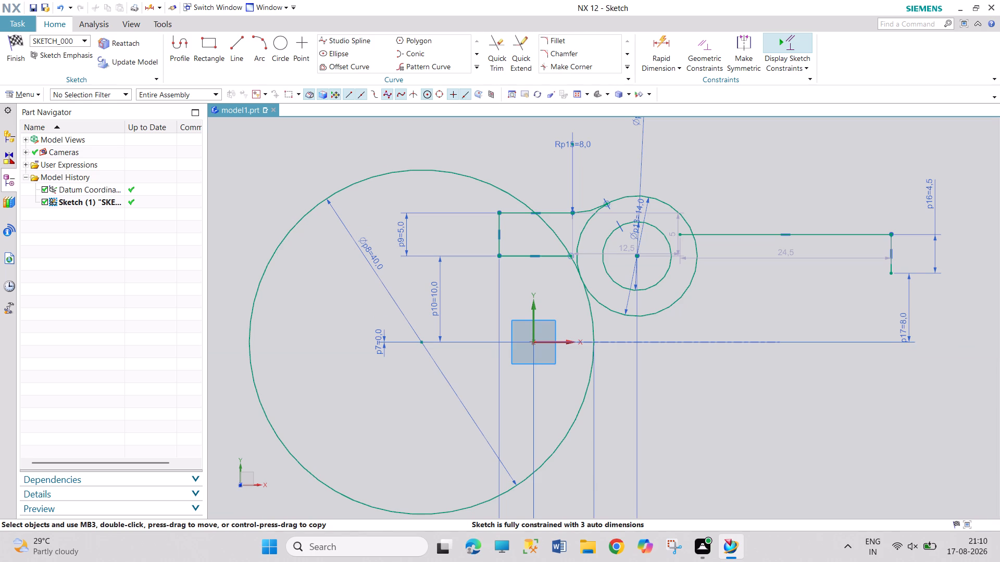
# Reposition the automatic 5 mm and 24.5 mm dimensions clear of where the arm line meets the 14 mm circle.
pyautogui.moveTo(674, 226); pyautogui.dragTo(729, 196)
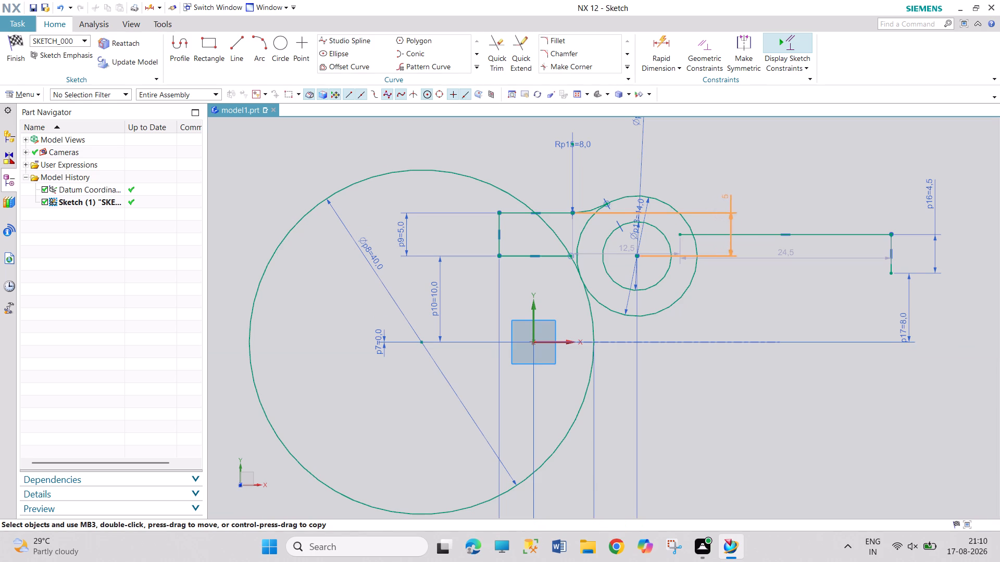
pyautogui.moveTo(729, 196); pyautogui.dragTo(635, 239)
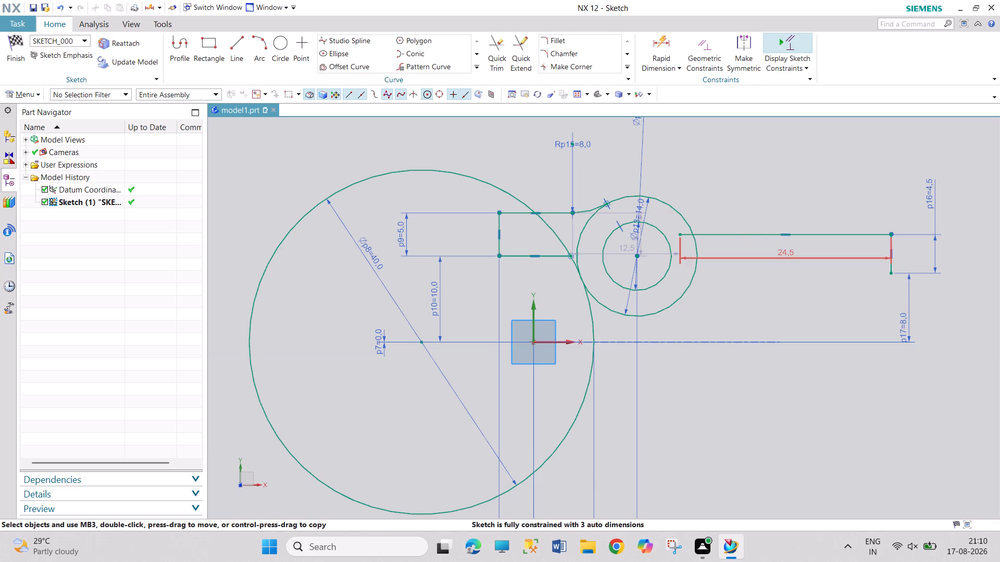
pyautogui.moveTo(779, 254); pyautogui.dragTo(780, 309)
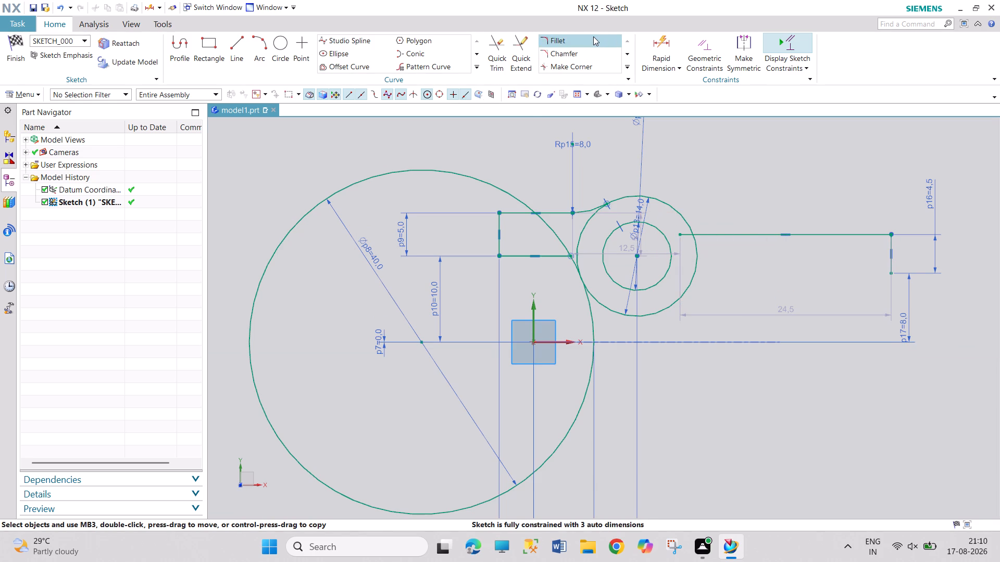
# Fillet the horizontal arm line into the 14 mm circle with a 15 mm radius.
pyautogui.click(593, 36)
pyautogui.click(682, 221)
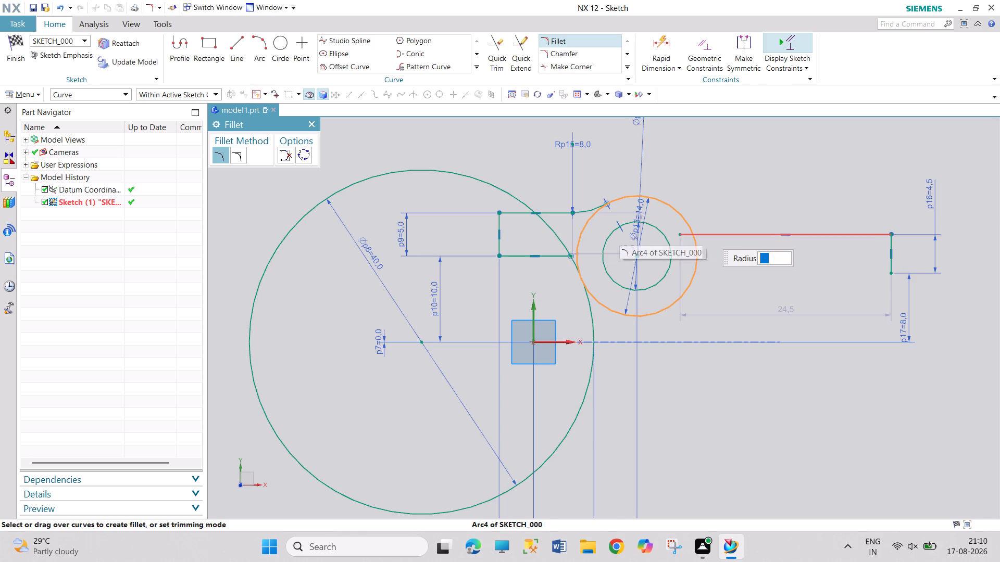
pyautogui.click(706, 232)
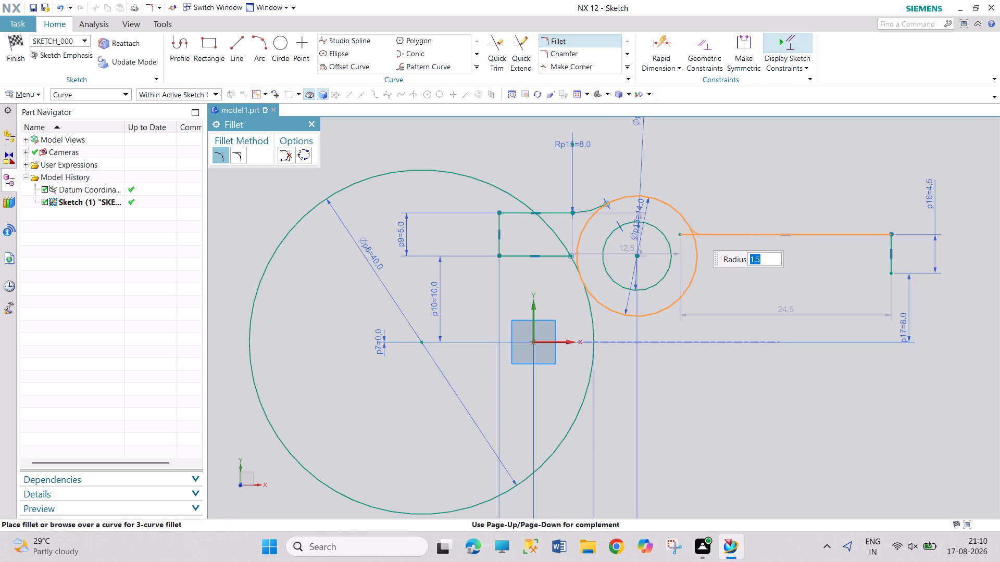
pyautogui.write('15')
pyautogui.press('Return')
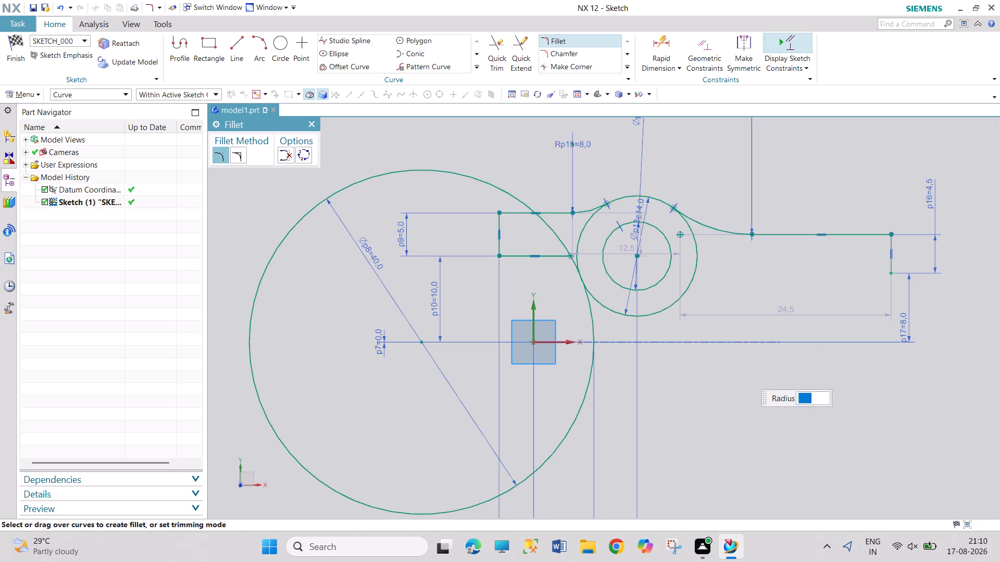
pyautogui.click(311, 121)
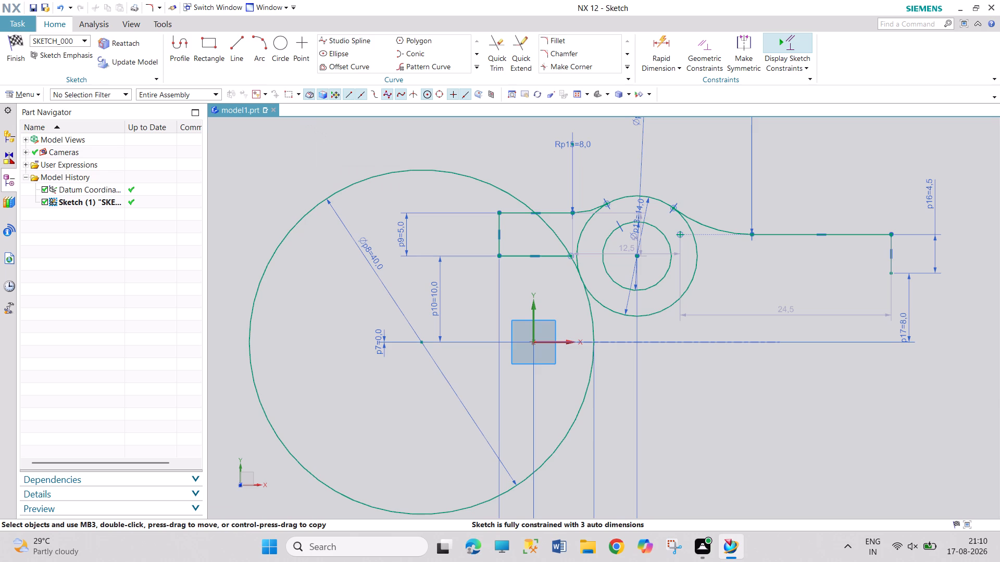
# Rearrange the 24.5 mm, 12.5 mm and 8 mm fillet radius dimensions above the profile.
pyautogui.moveTo(789, 311); pyautogui.dragTo(797, 162)
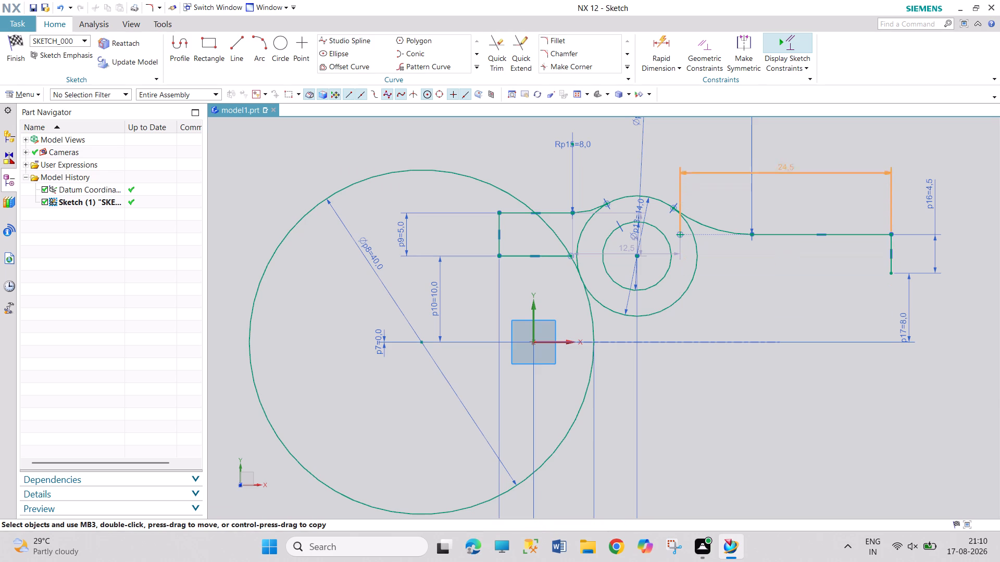
pyautogui.moveTo(797, 162); pyautogui.dragTo(799, 151)
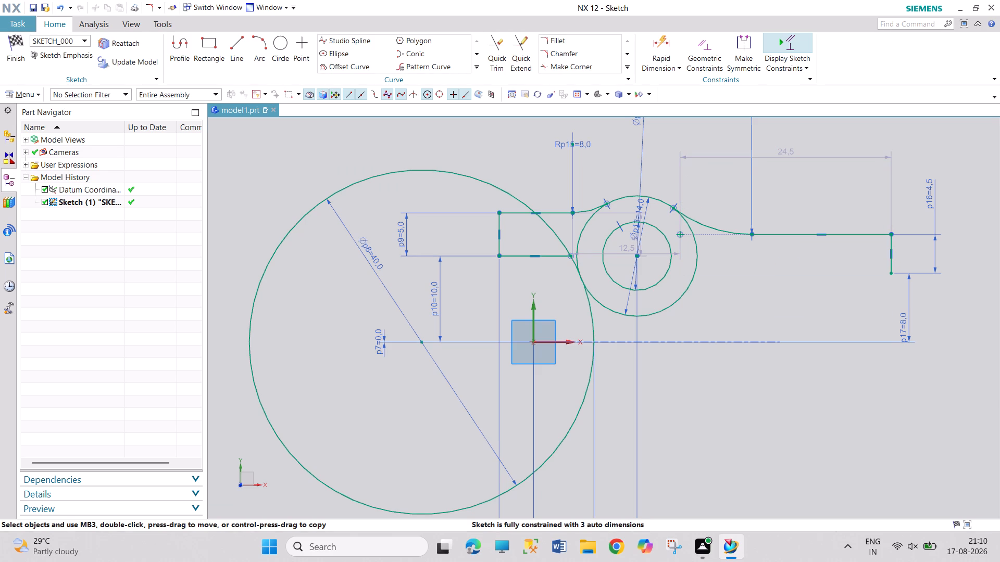
pyautogui.scroll(2, 733, 429)
pyautogui.scroll(-3, 733, 429)
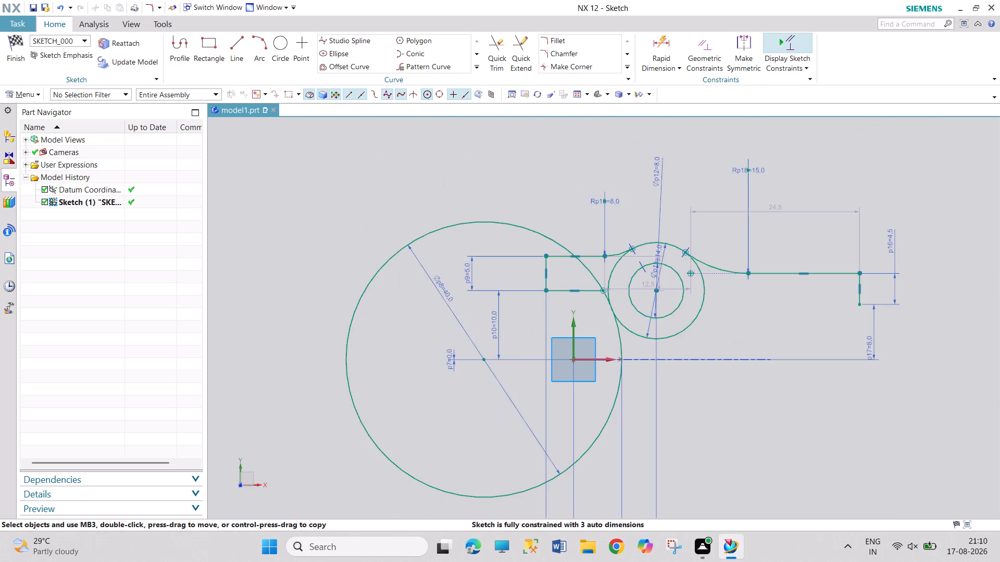
pyautogui.scroll(-2, 662, 502)
pyautogui.scroll(2, 660, 508)
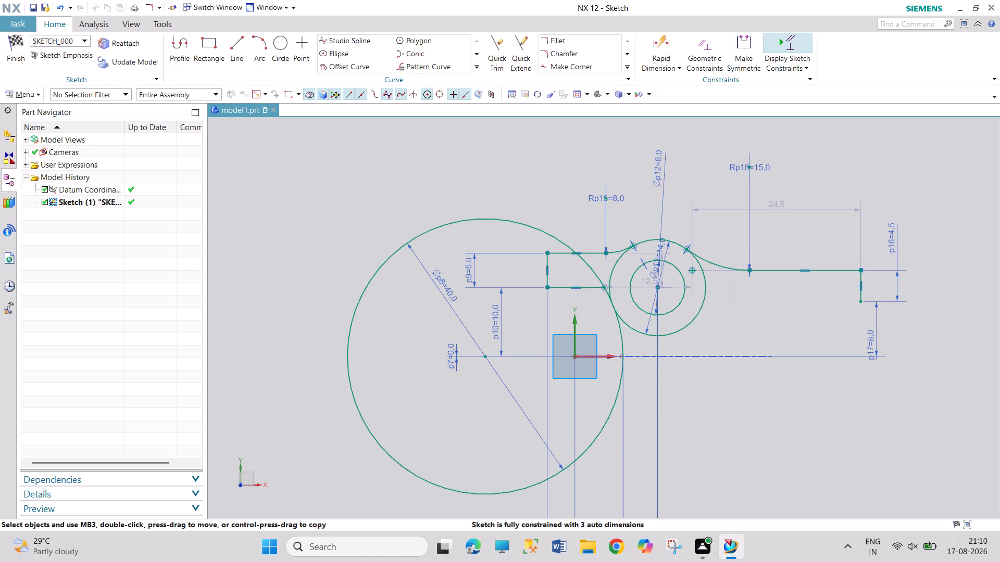
pyautogui.moveTo(650, 286); pyautogui.dragTo(663, 185)
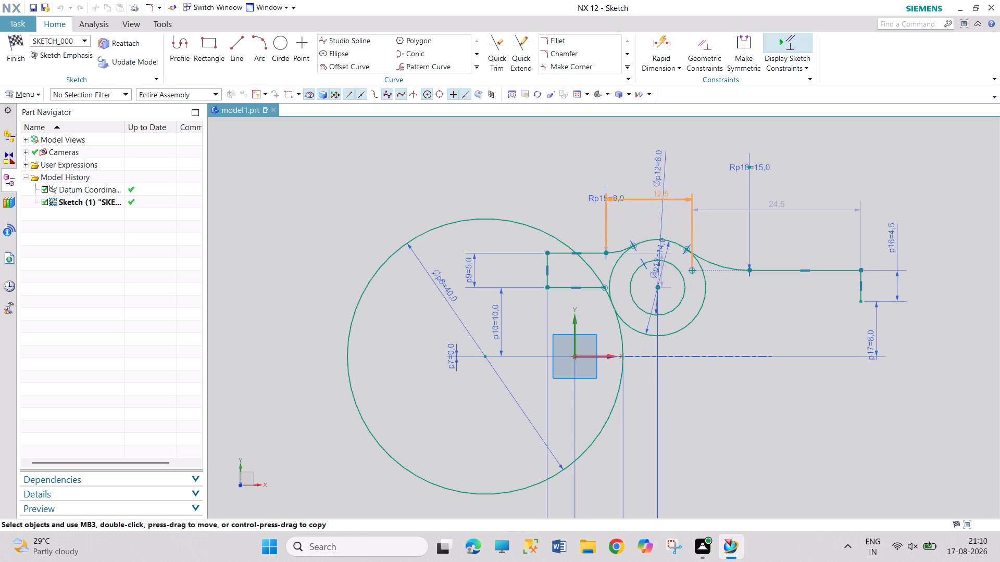
pyautogui.moveTo(663, 185); pyautogui.dragTo(689, 117)
pyautogui.moveTo(616, 199); pyautogui.dragTo(560, 191)
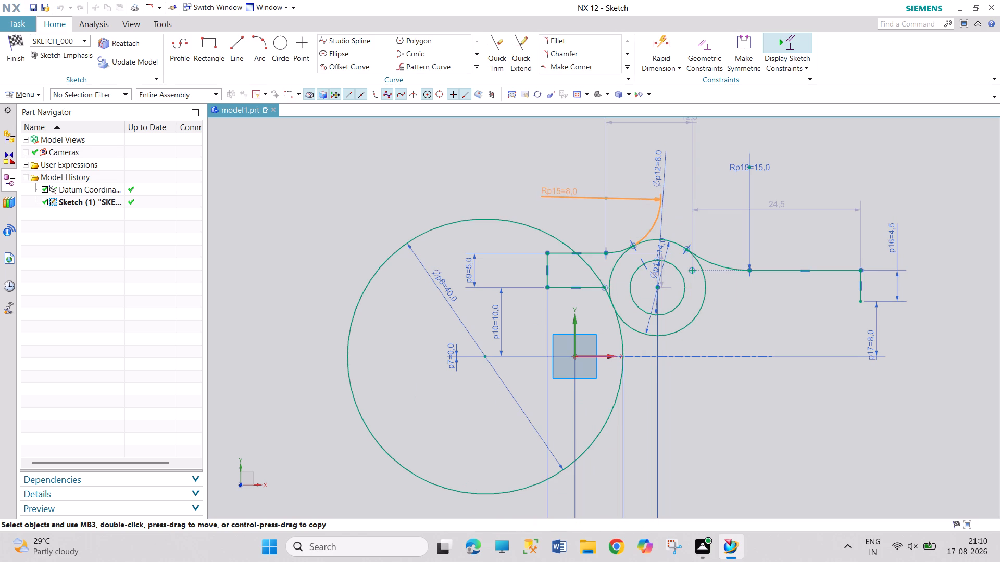
pyautogui.moveTo(560, 191); pyautogui.dragTo(626, 143)
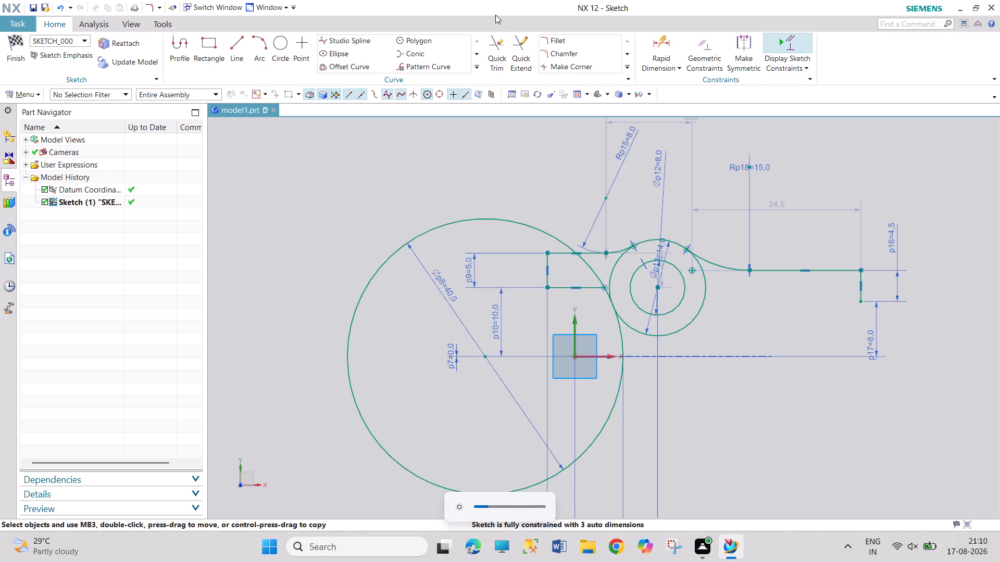
# Mirror the two short horizontal lines, their connecting vertical line and the 8 mm fillet arc about the sketch's horizontal axis.
pyautogui.scroll(2, 653, 452)
pyautogui.scroll(-3, 653, 454)
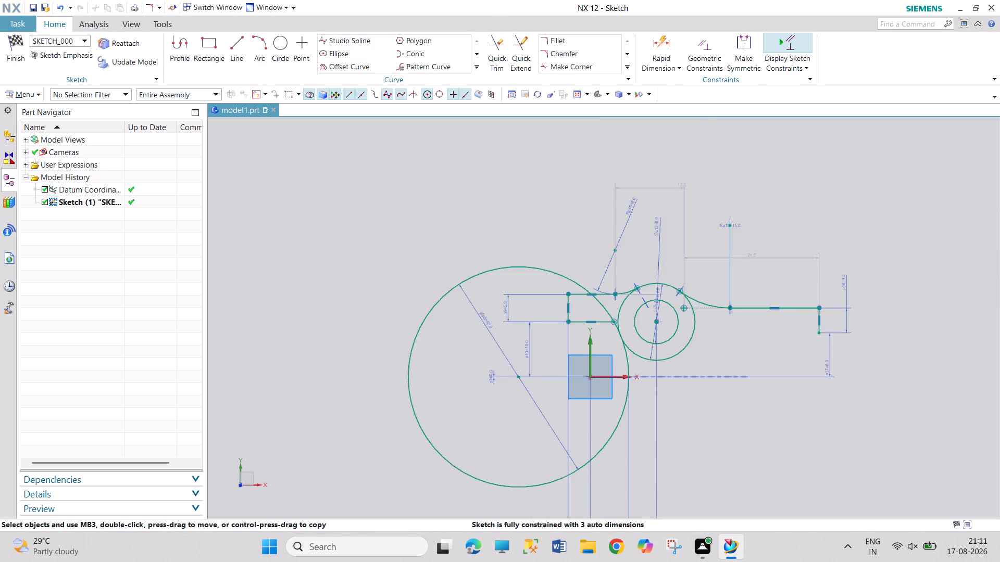
pyautogui.scroll(-2, 648, 472)
pyautogui.moveTo(661, 487); pyautogui.dragTo(587, 332, button='right')
pyautogui.moveTo(661, 487); pyautogui.dragTo(586, 348, button='middle')
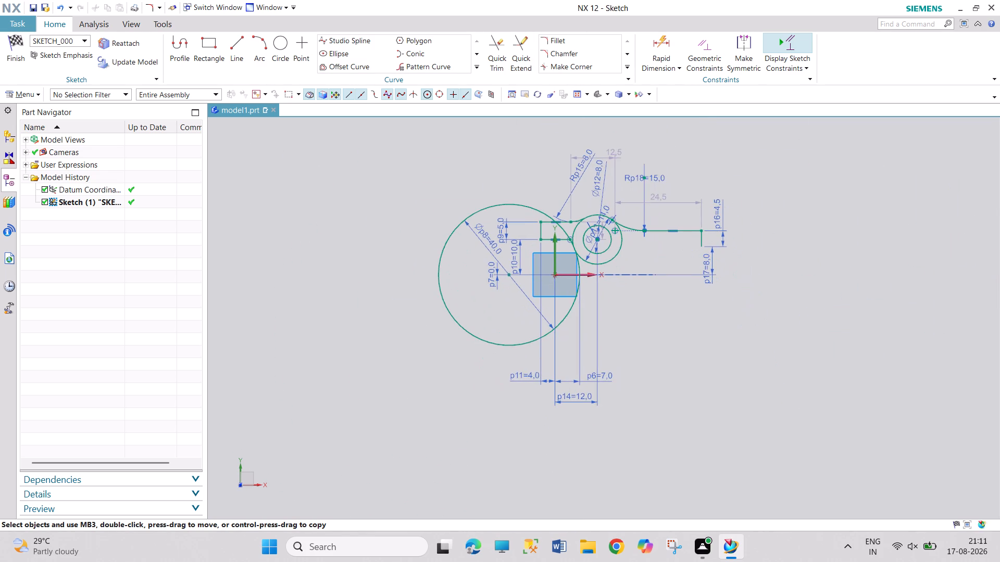
pyautogui.moveTo(587, 332); pyautogui.dragTo(589, 326, button='right')
pyautogui.scroll(-1, 608, 228)
pyautogui.scroll(3, 607, 228)
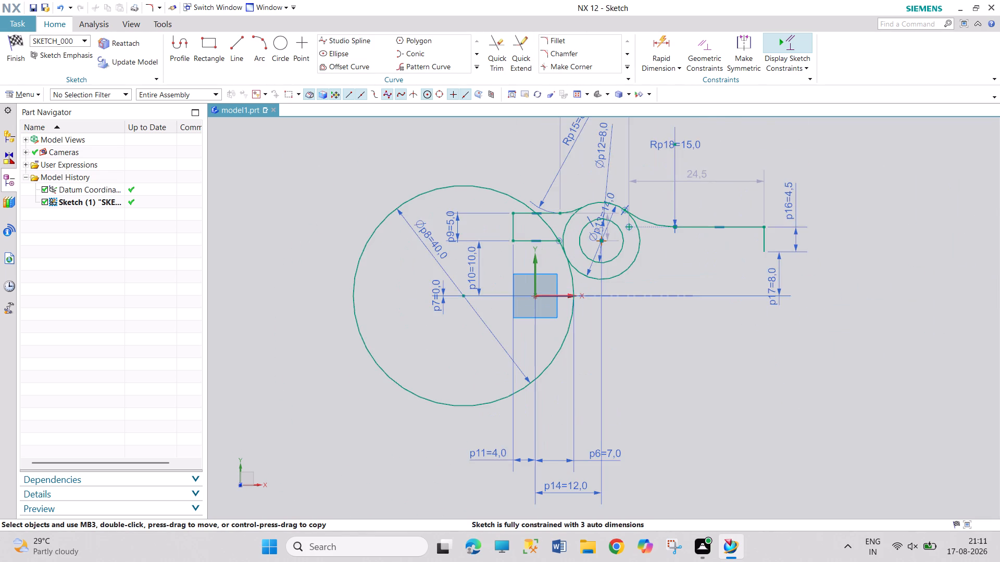
pyautogui.scroll(1, 571, 248)
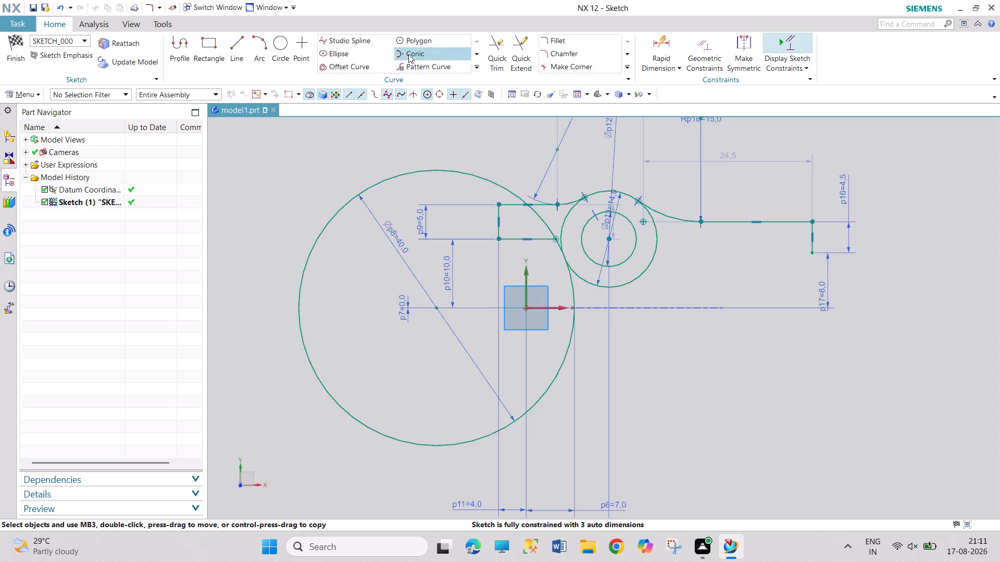
pyautogui.click(479, 65)
pyautogui.click(373, 83)
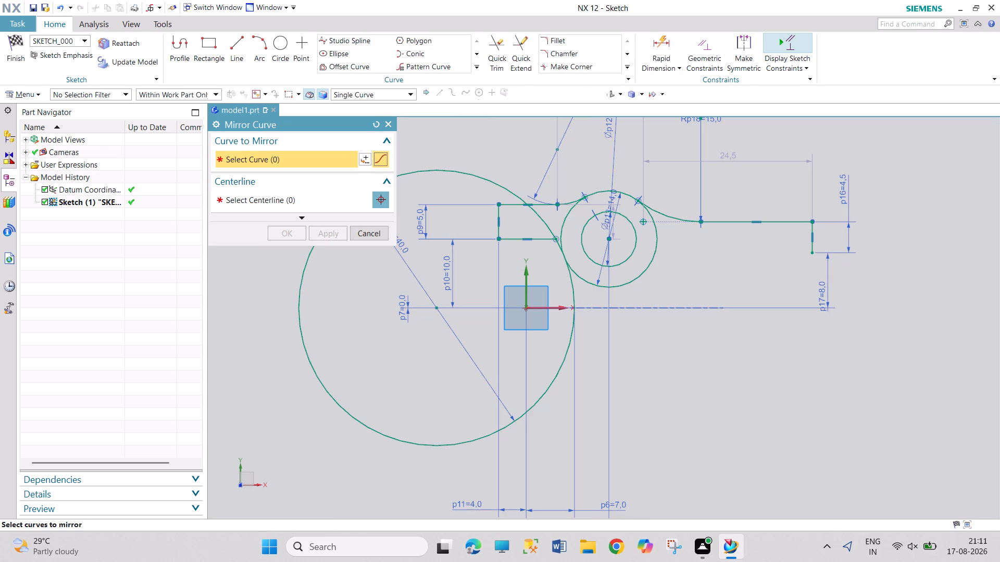
pyautogui.click(510, 244)
pyautogui.click(499, 235)
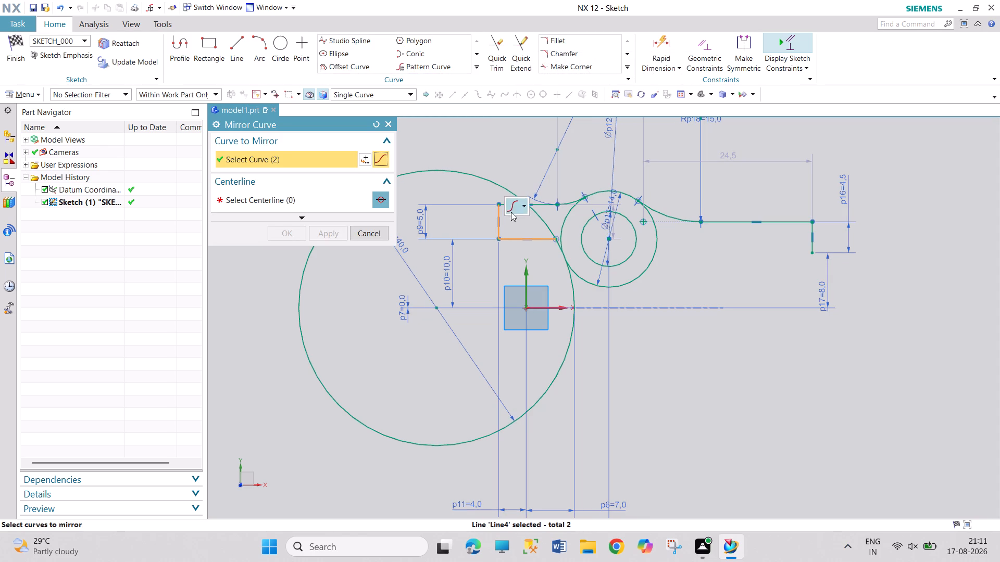
pyautogui.click(543, 208)
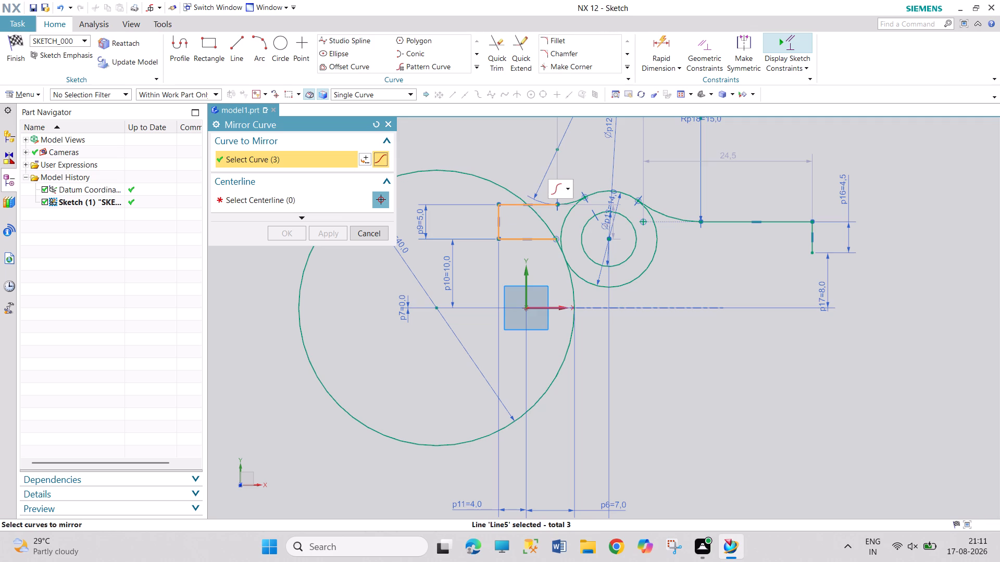
pyautogui.click(564, 205)
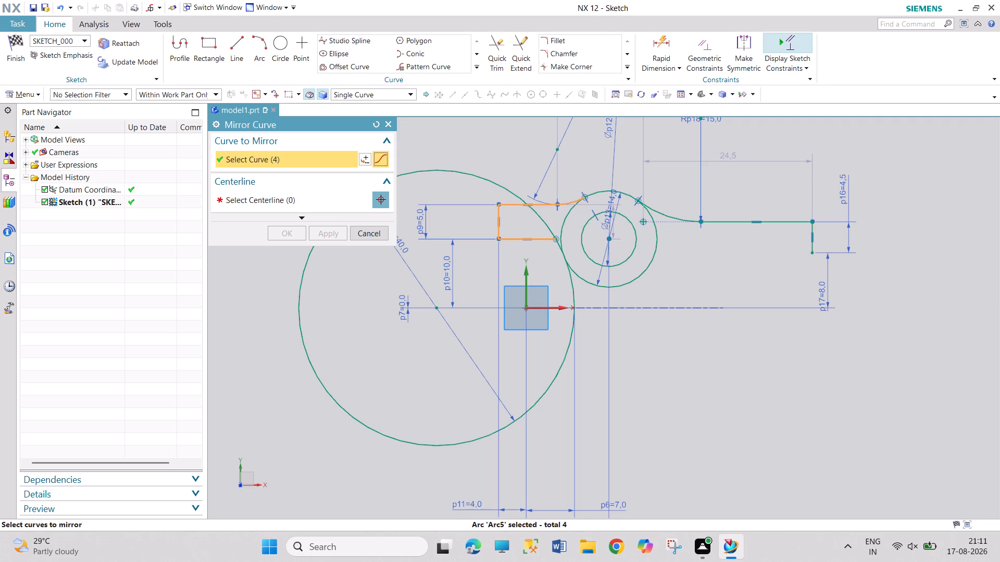
pyautogui.click(306, 205)
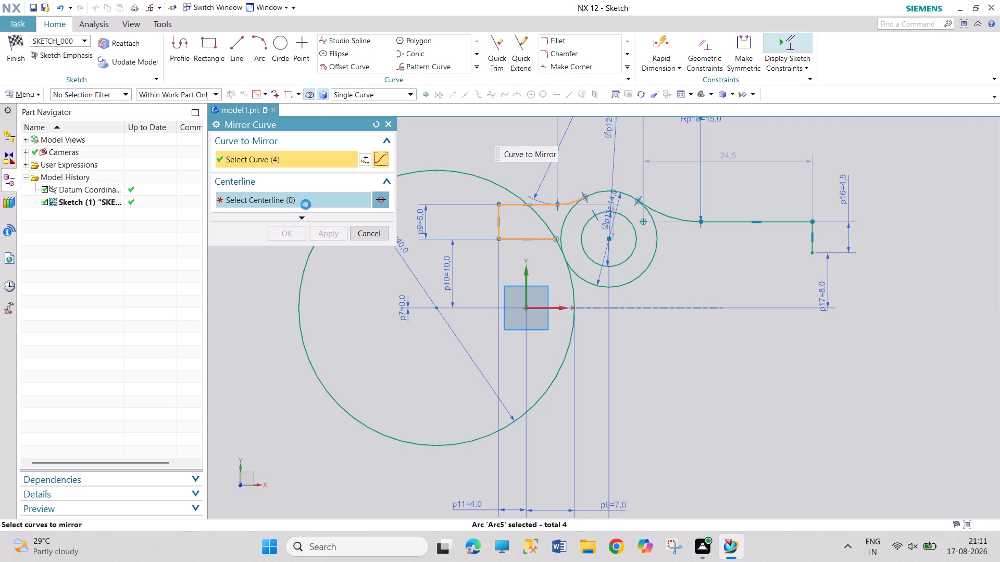
pyautogui.click(539, 309)
pyautogui.click(293, 238)
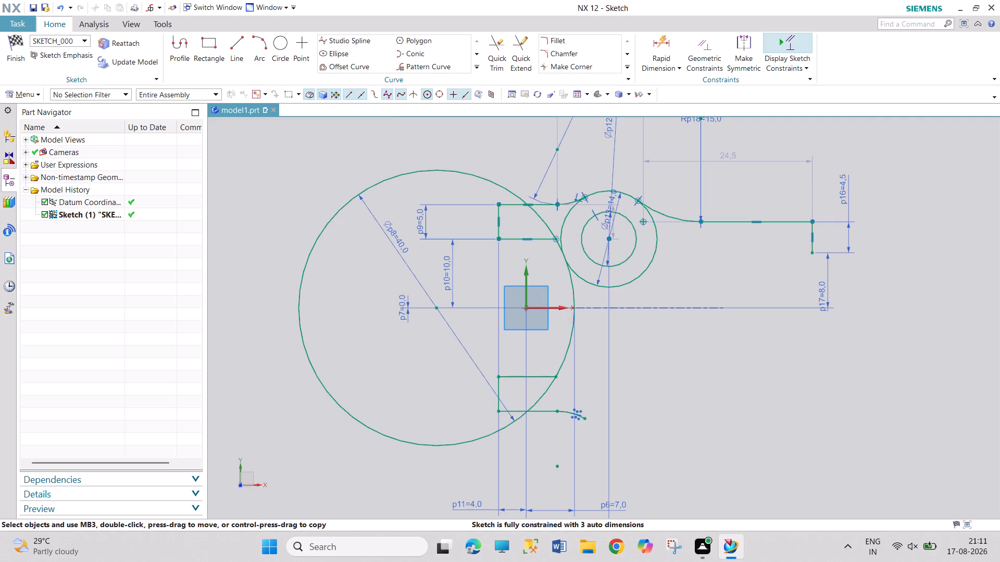
# Trim the 40 mm circle down to the arc between the inner horizontal line and its mirrored copy.
pyautogui.click(501, 44)
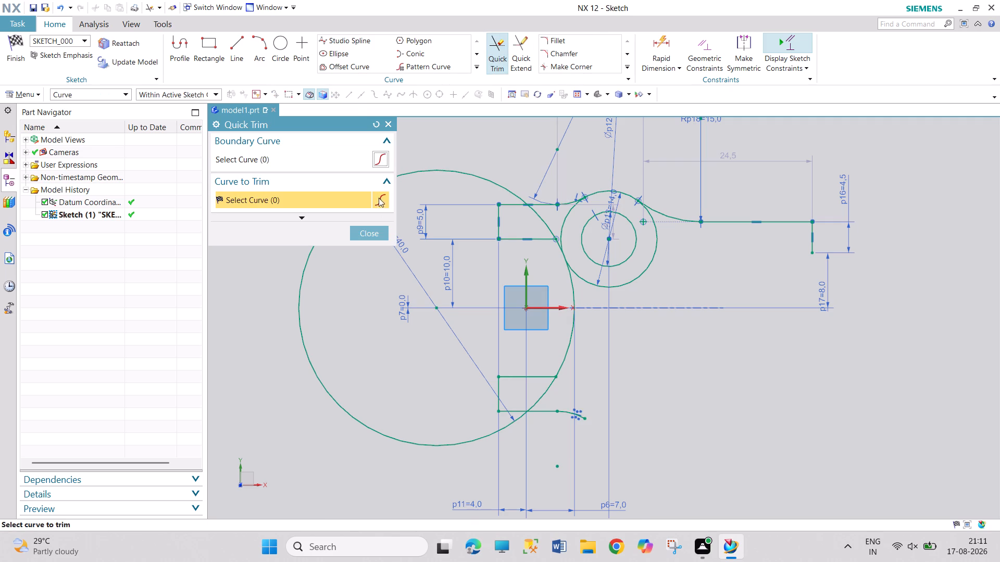
pyautogui.click(436, 170)
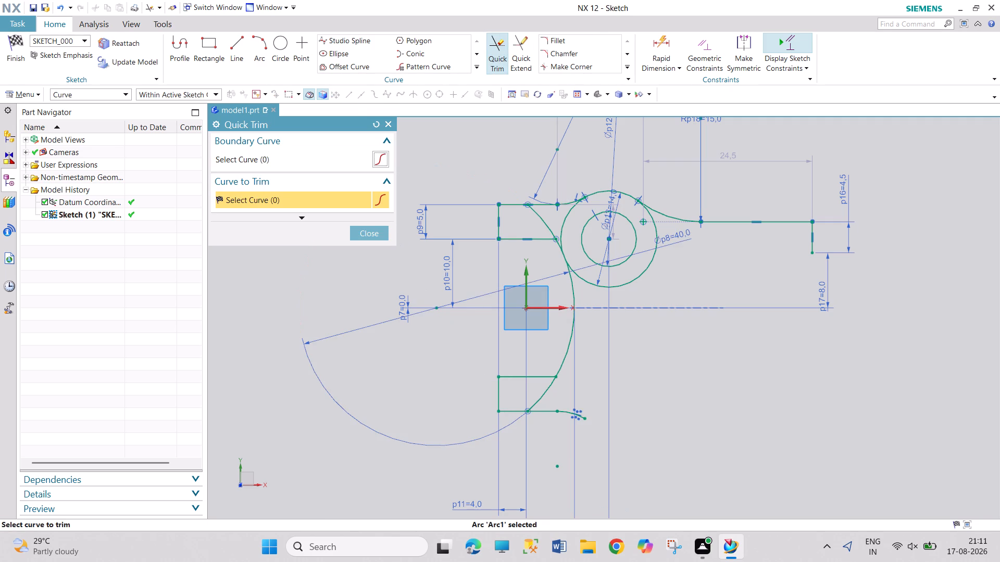
pyautogui.click(542, 222)
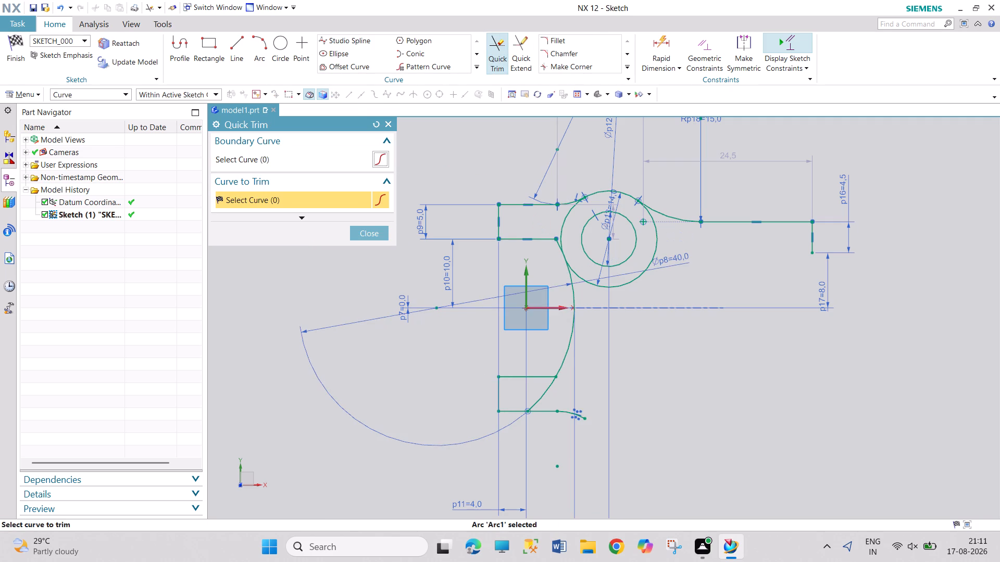
pyautogui.click(543, 394)
pyautogui.click(507, 307)
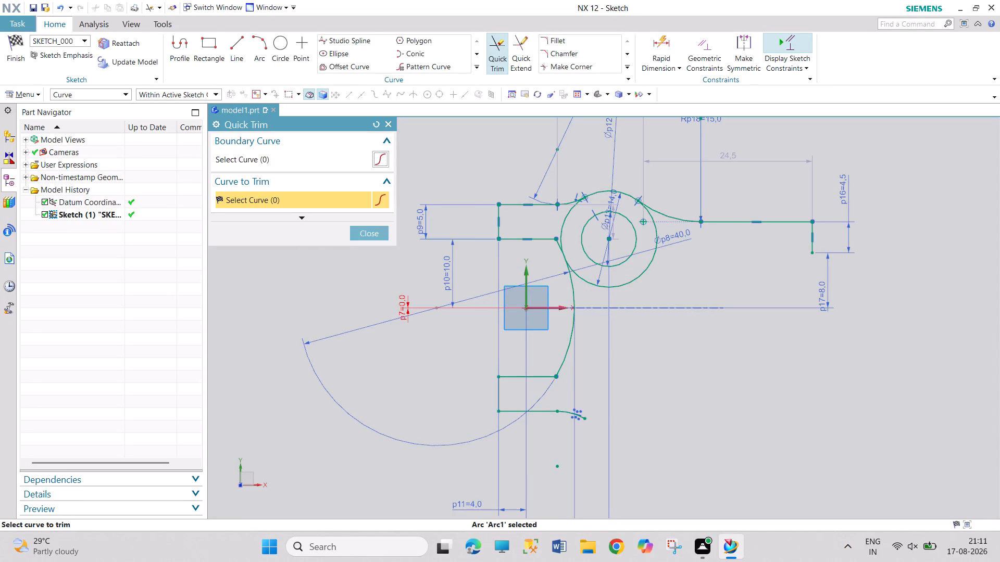
pyautogui.click(372, 231)
# Delete the redundant p7=0,0 linear dimension between the 40 mm arc's centre and the horizontal axis.
pyautogui.moveTo(404, 308); pyautogui.dragTo(470, 375)
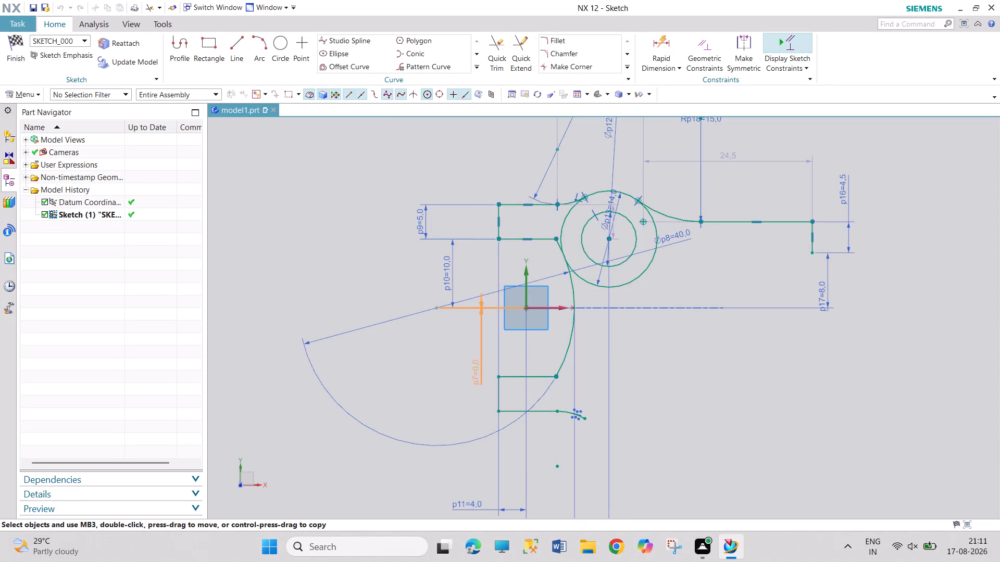
pyautogui.moveTo(470, 375); pyautogui.dragTo(321, 251)
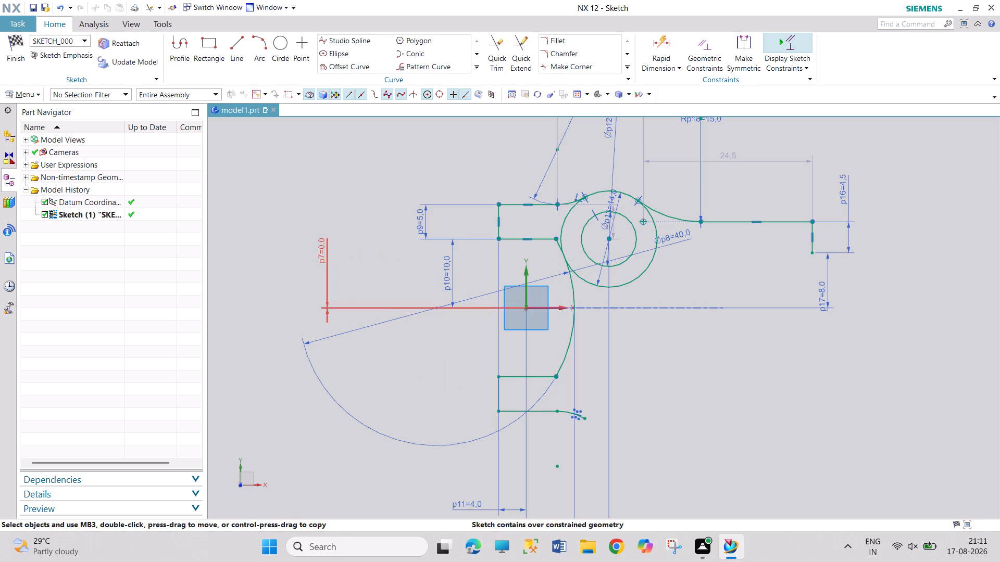
pyautogui.rightClick(322, 250)
pyautogui.click(360, 387)
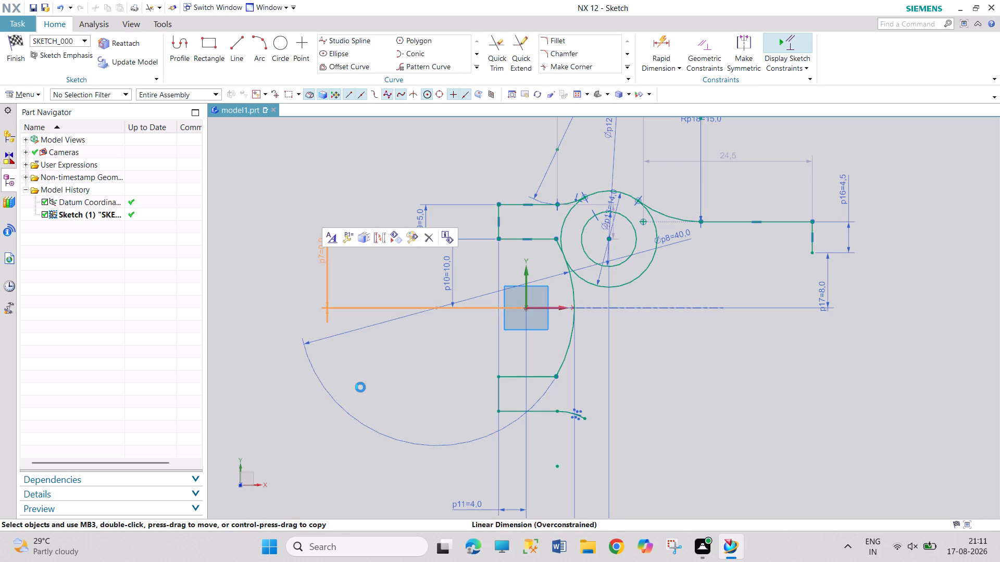
pyautogui.click(491, 308)
pyautogui.click(495, 303)
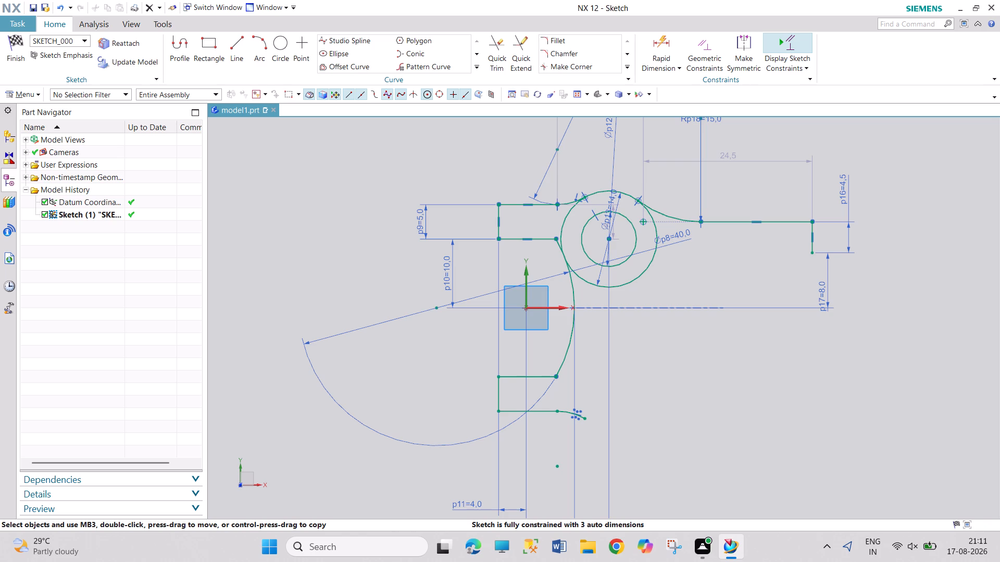
# Trim the 14 mm circle down to its upper arc between the 8 mm and 15 mm fillets.
pyautogui.click(504, 58)
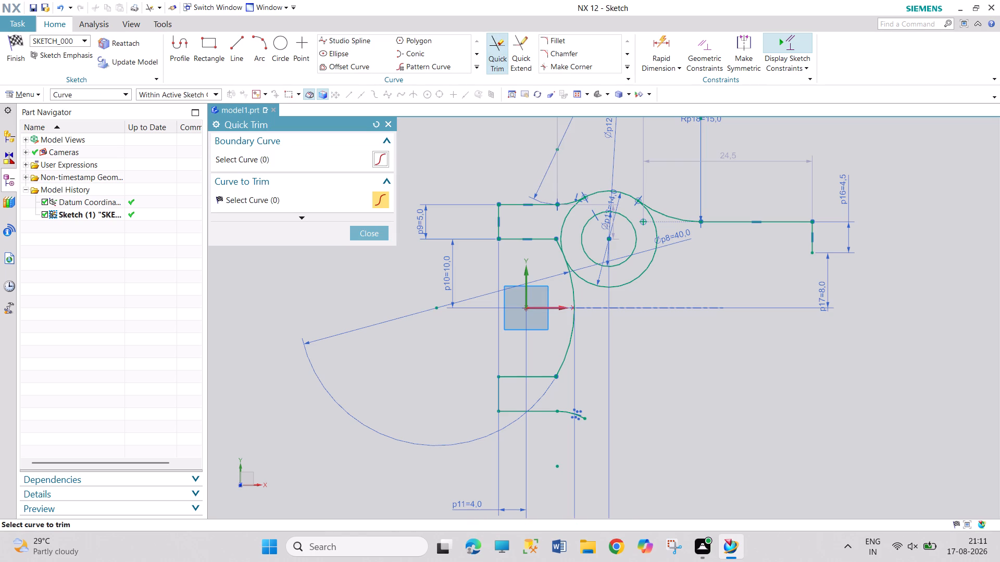
pyautogui.click(632, 283)
pyautogui.click(561, 230)
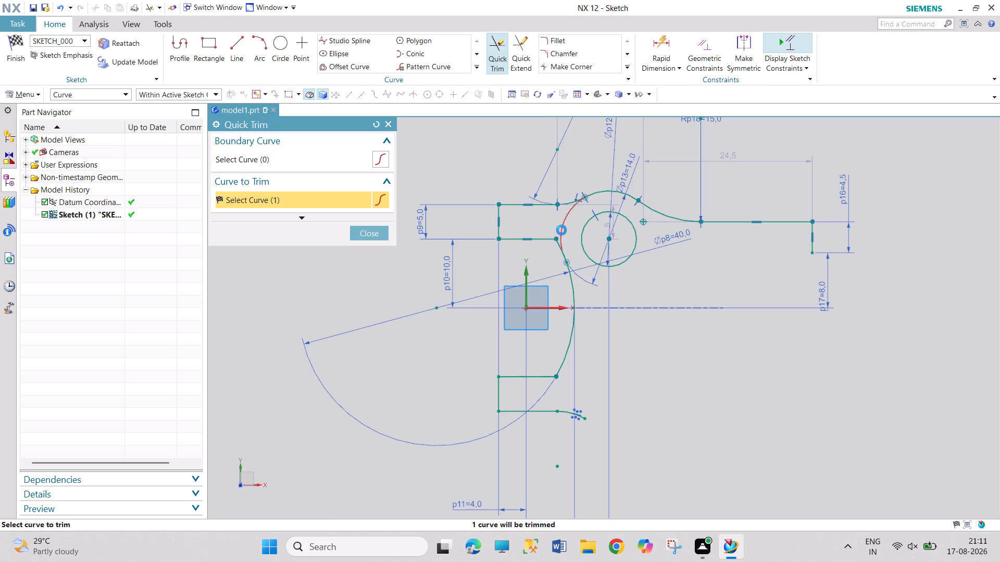
pyautogui.click(373, 236)
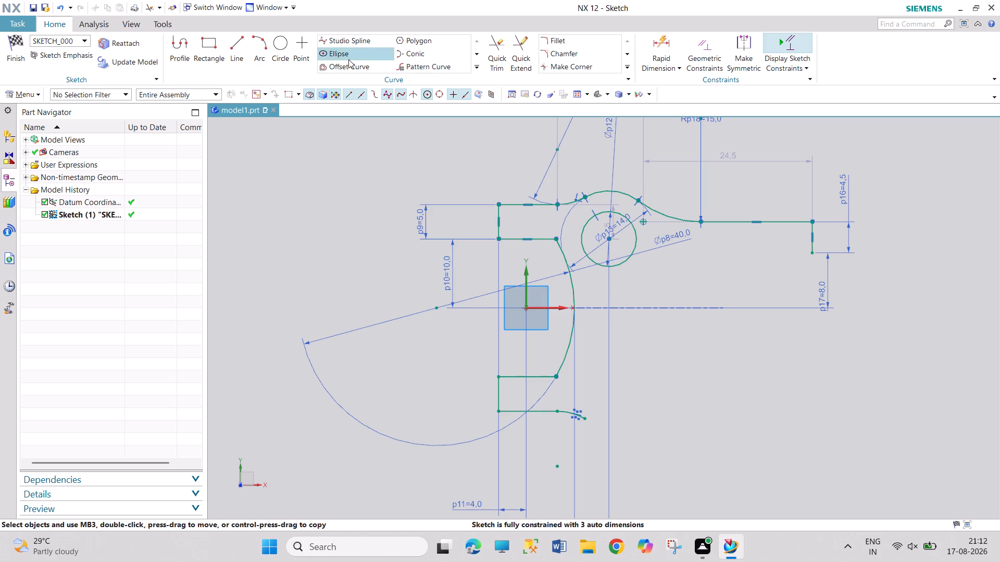
# Draw a 22.5 mm horizontal line inward from the arm's lower end corner and a 13 mm vertical line down from it.
pyautogui.click(235, 41)
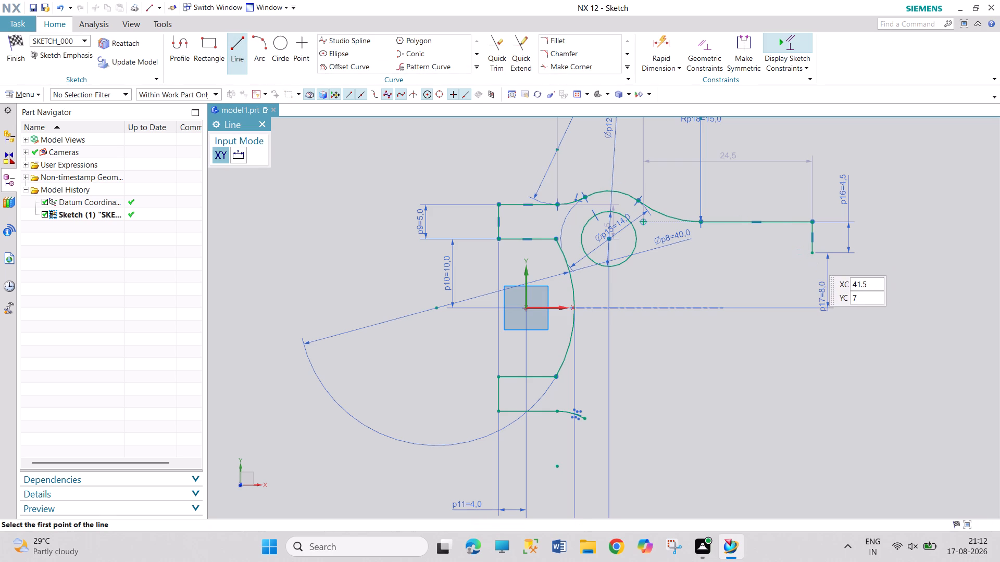
pyautogui.click(813, 253)
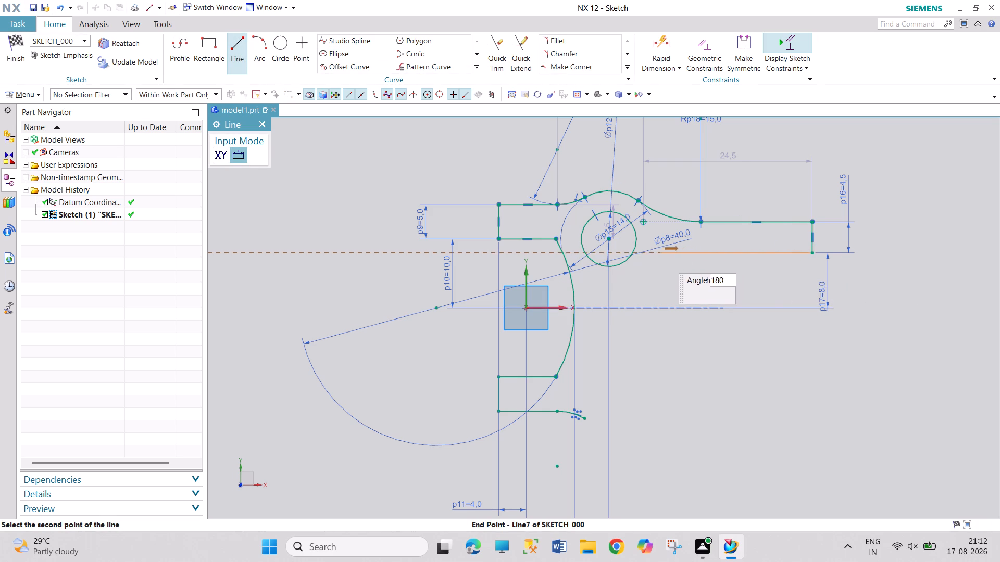
pyautogui.click(656, 256)
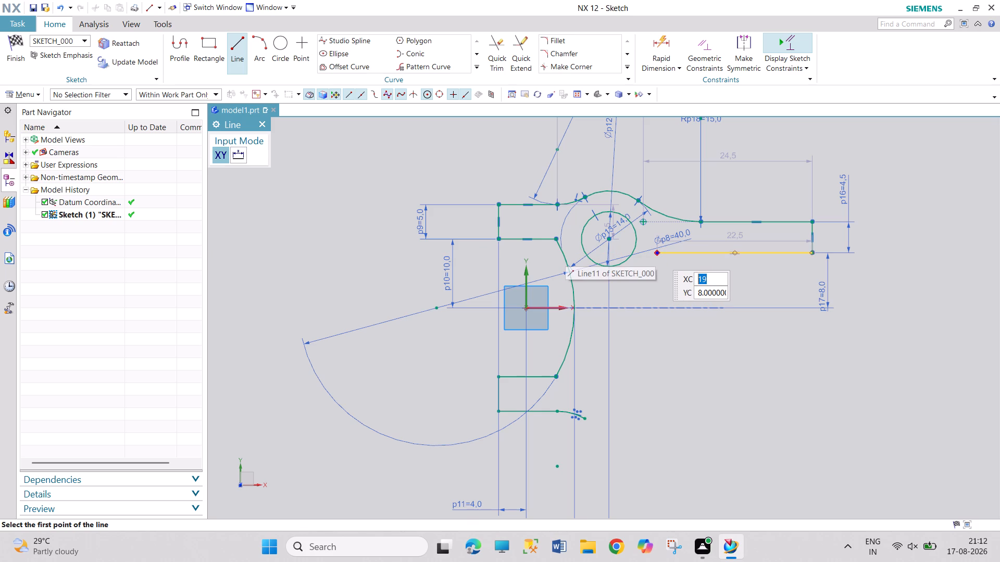
pyautogui.click(656, 253)
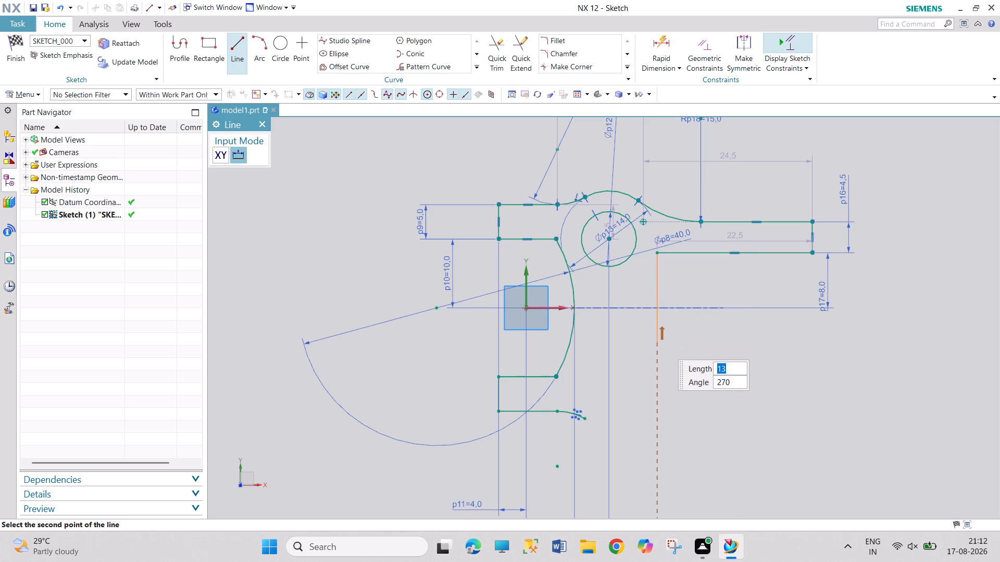
pyautogui.click(661, 342)
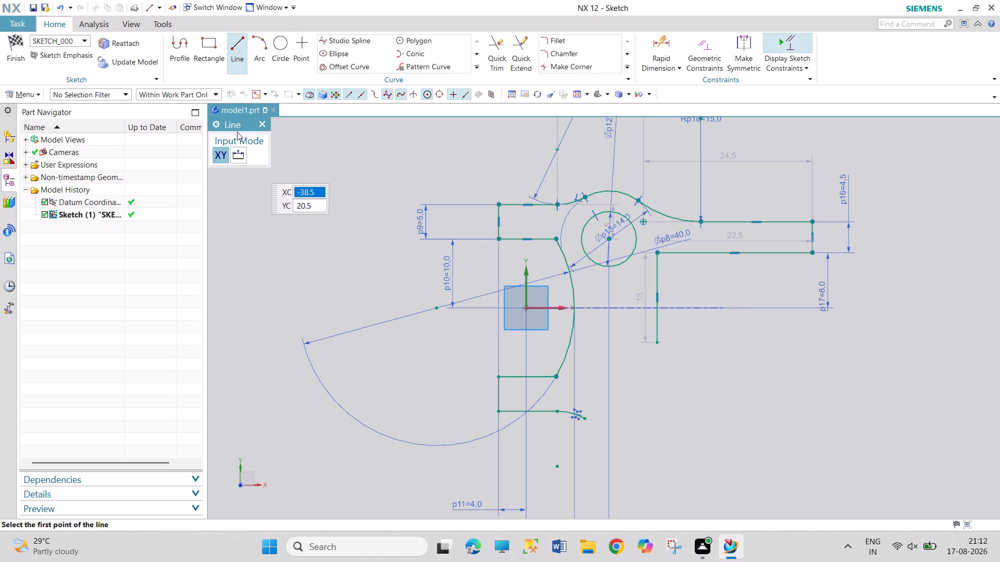
pyautogui.click(261, 122)
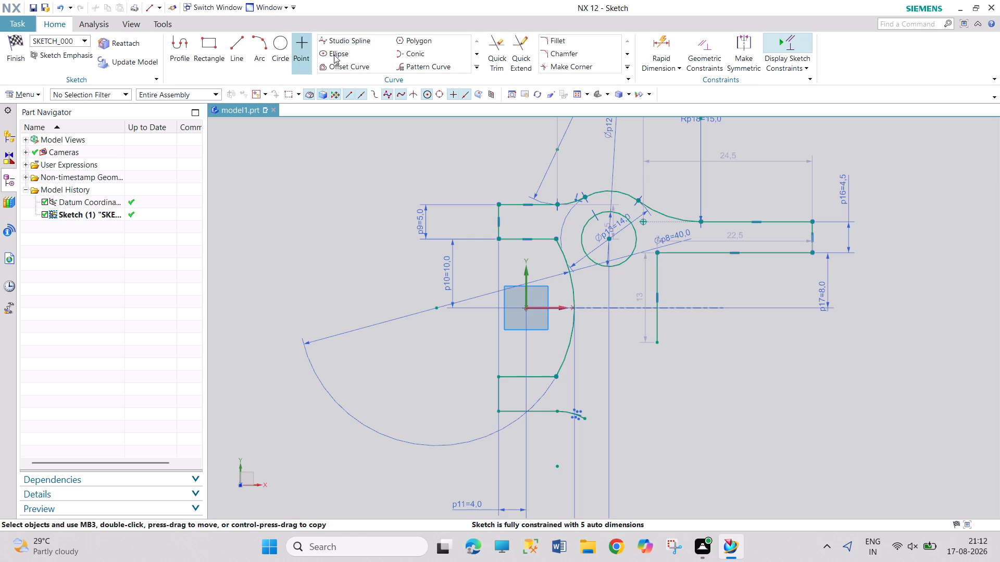
# Fillet the corner between the 22.5 mm horizontal line and the 13 mm vertical line with a 5 mm radius.
pyautogui.moveTo(584, 43); pyautogui.dragTo(584, 48)
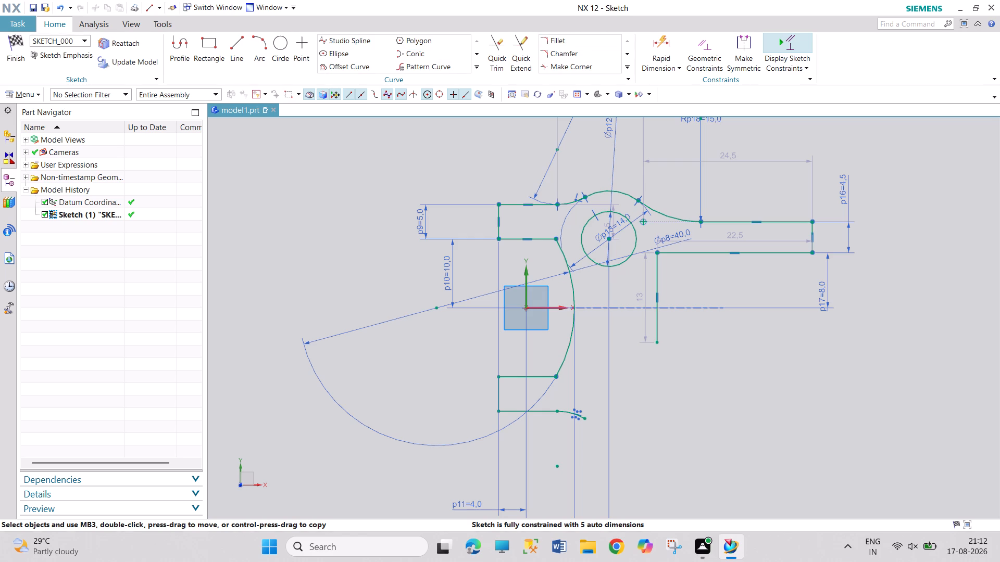
pyautogui.click(686, 256)
pyautogui.click(657, 273)
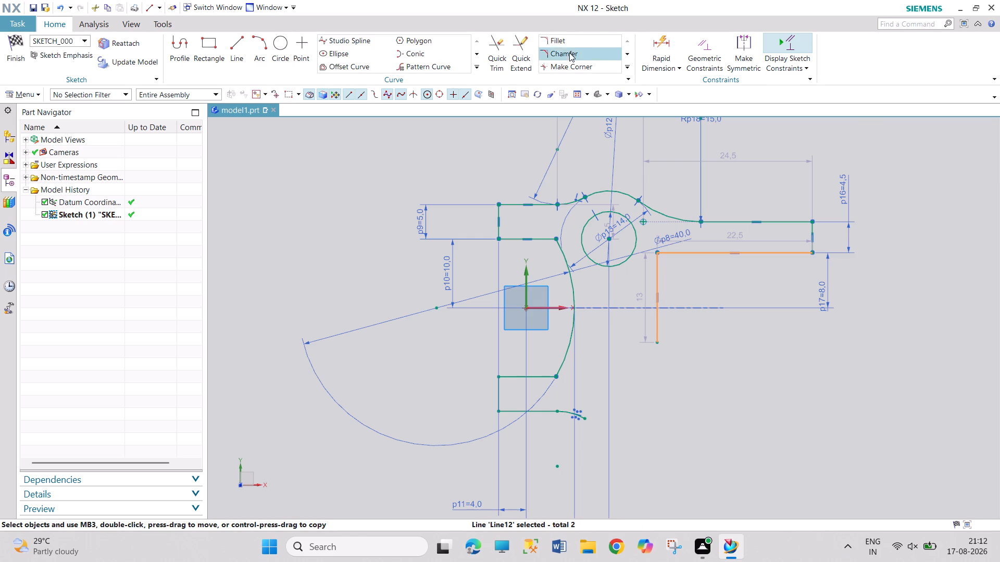
pyautogui.click(571, 41)
pyautogui.click(675, 254)
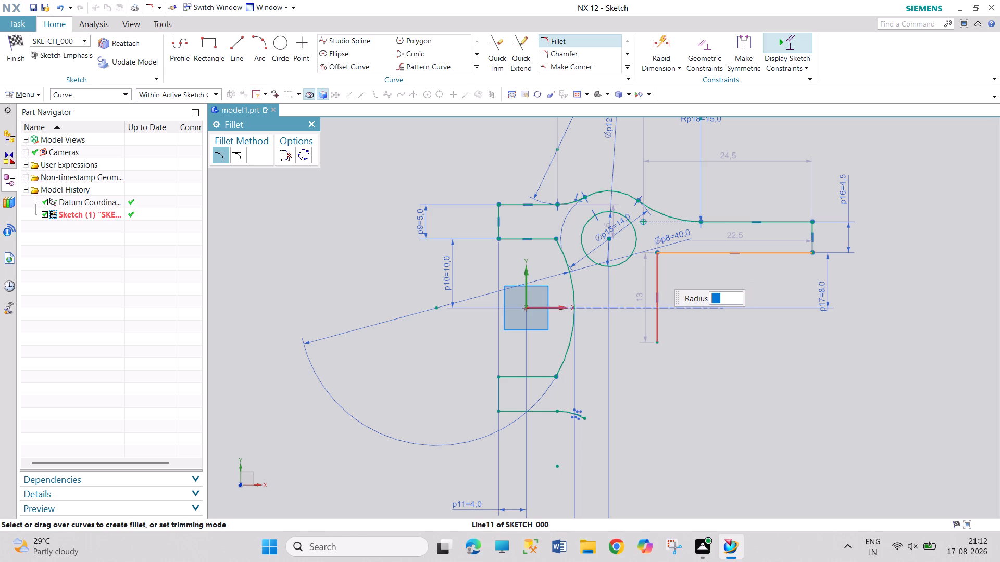
pyautogui.click(656, 274)
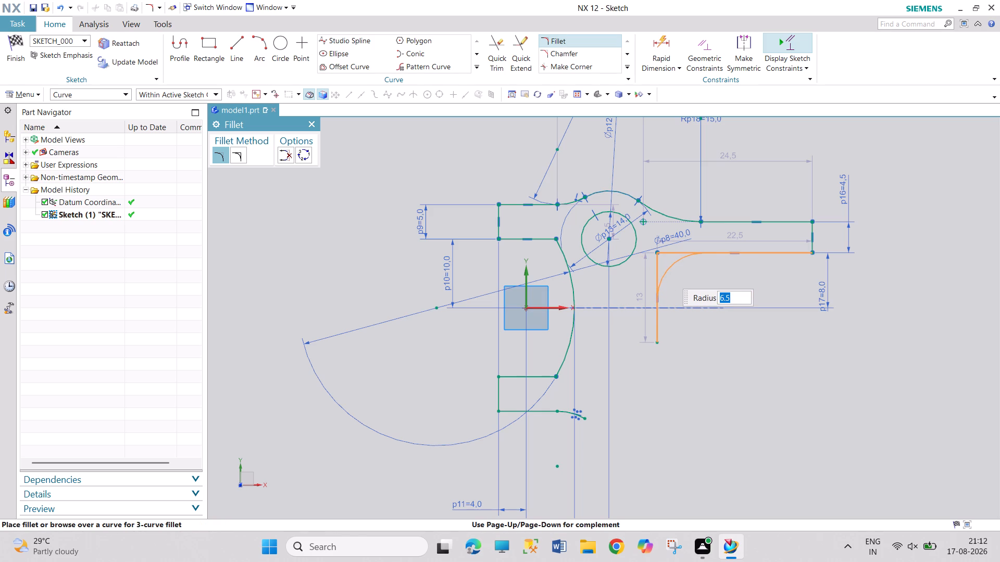
pyautogui.press('5')
pyautogui.press('Return')
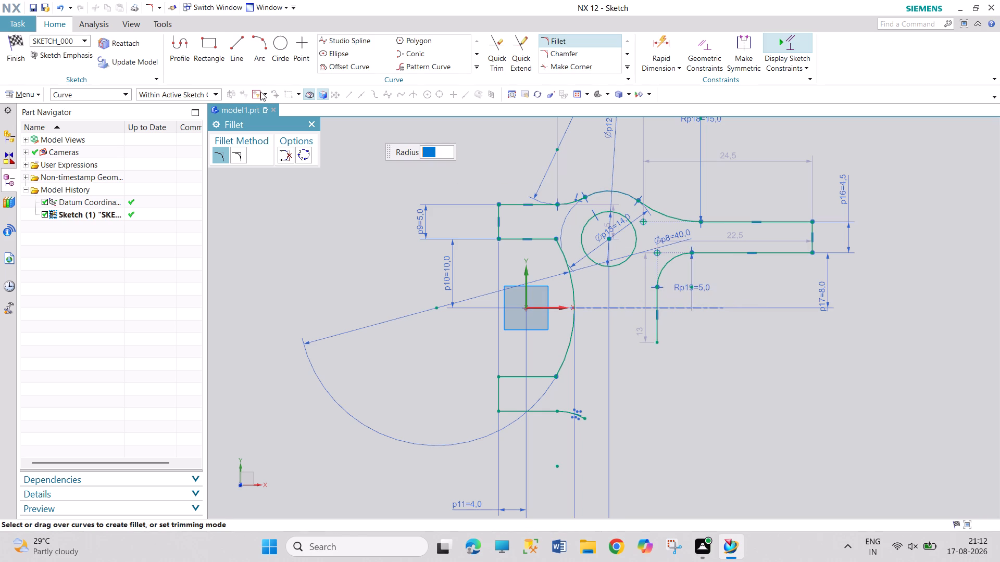
pyautogui.click(308, 127)
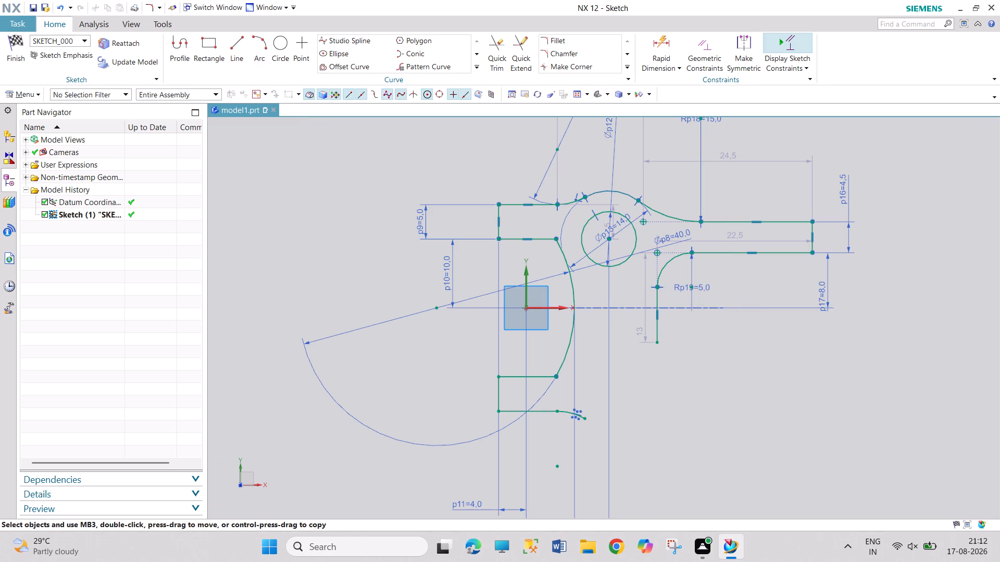
# Mirror the trimmed 14 mm arc, 15 mm fillet, arm's two horizontal lines and end line, and 5 mm fillet about the horizontal axis.
pyautogui.click(479, 67)
pyautogui.click(365, 85)
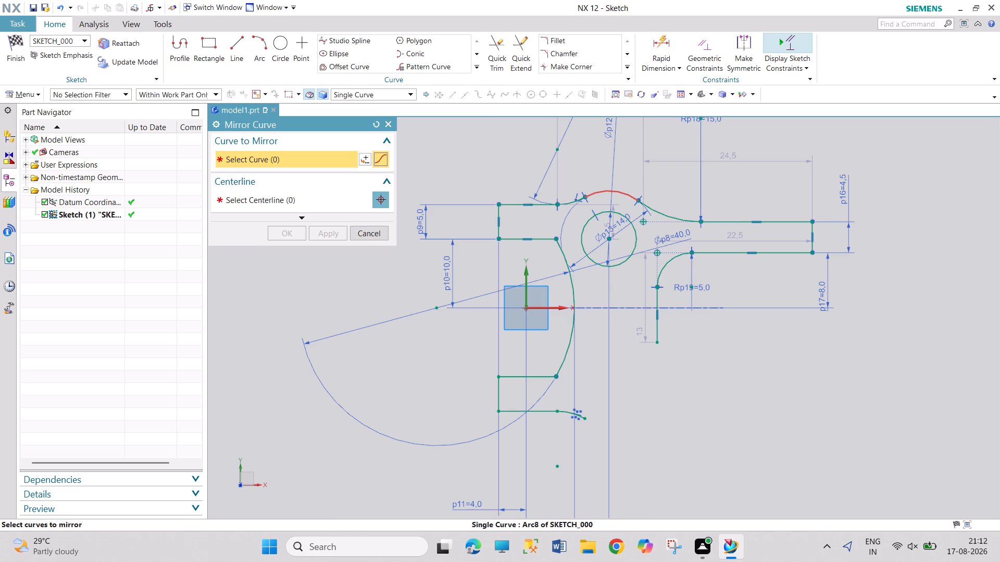
pyautogui.click(618, 195)
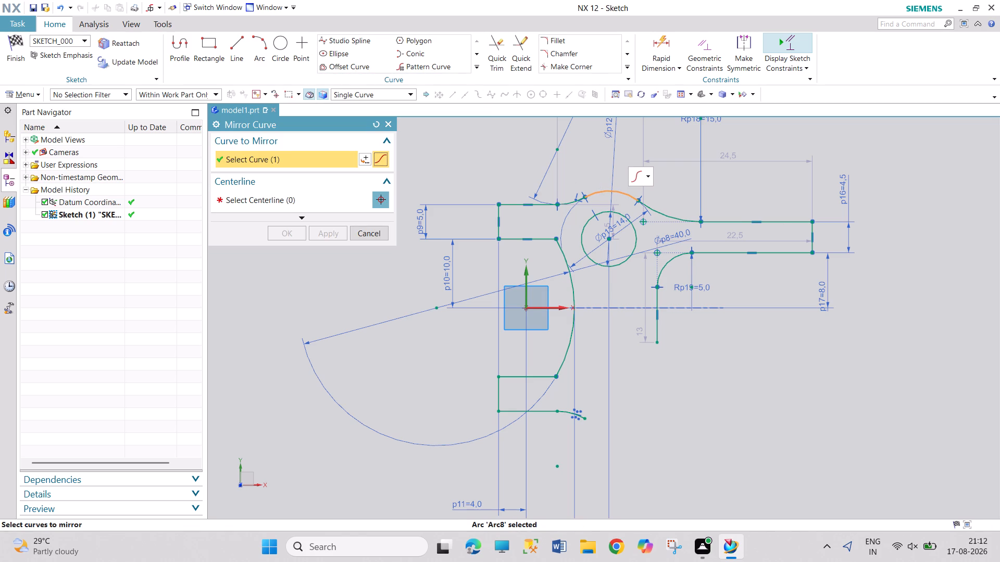
pyautogui.click(652, 210)
pyautogui.click(727, 220)
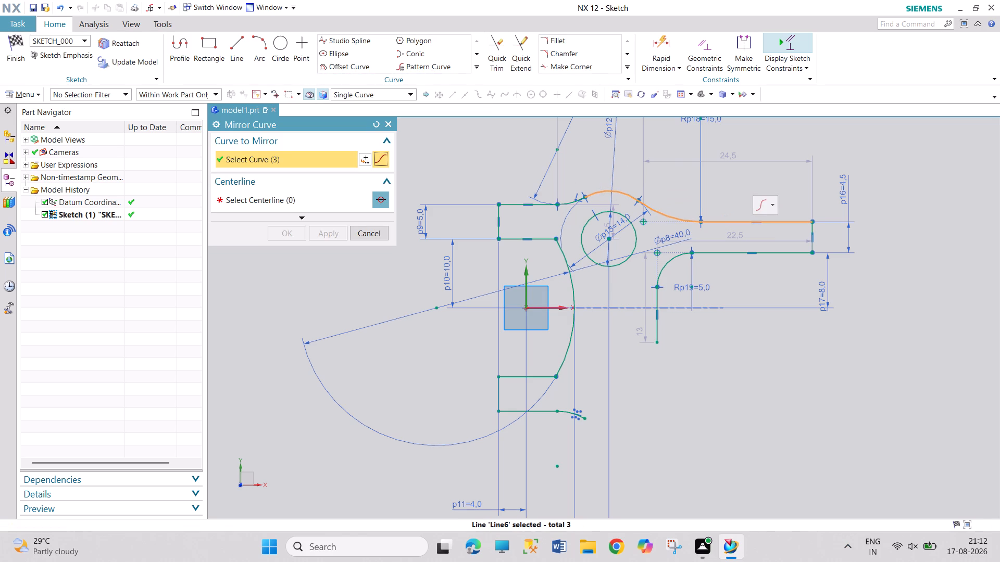
pyautogui.click(811, 247)
pyautogui.click(785, 255)
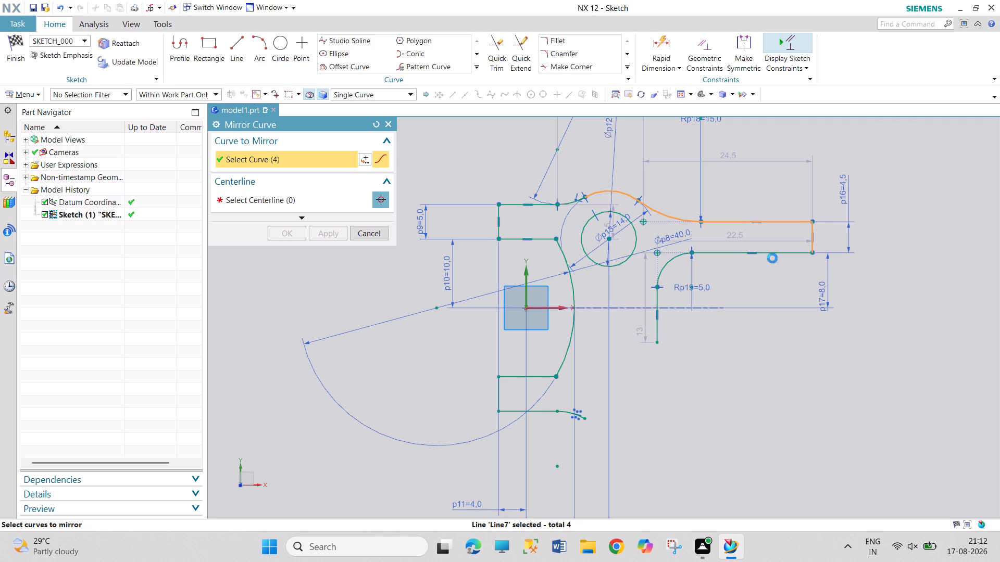
pyautogui.click(670, 264)
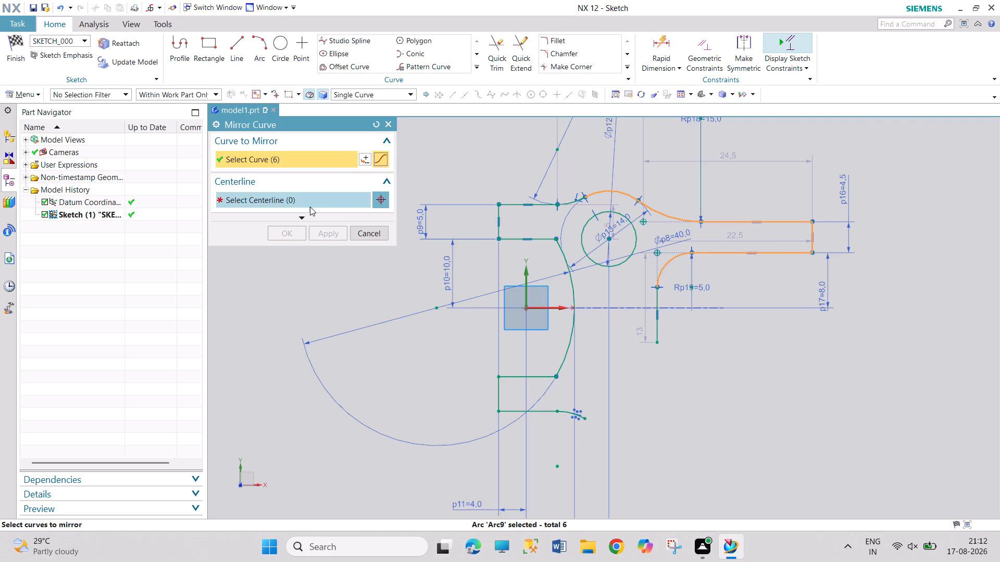
pyautogui.click(311, 203)
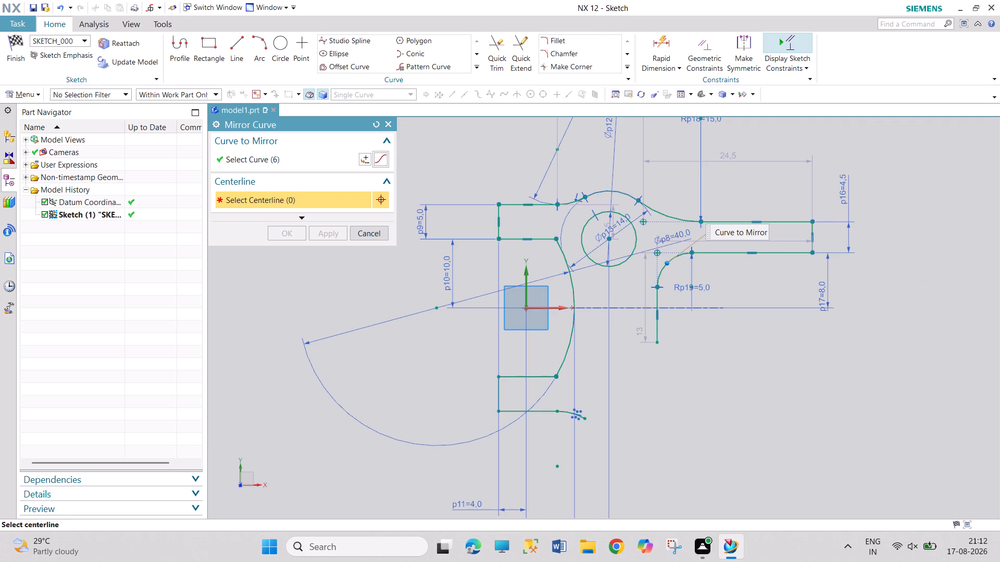
pyautogui.click(549, 308)
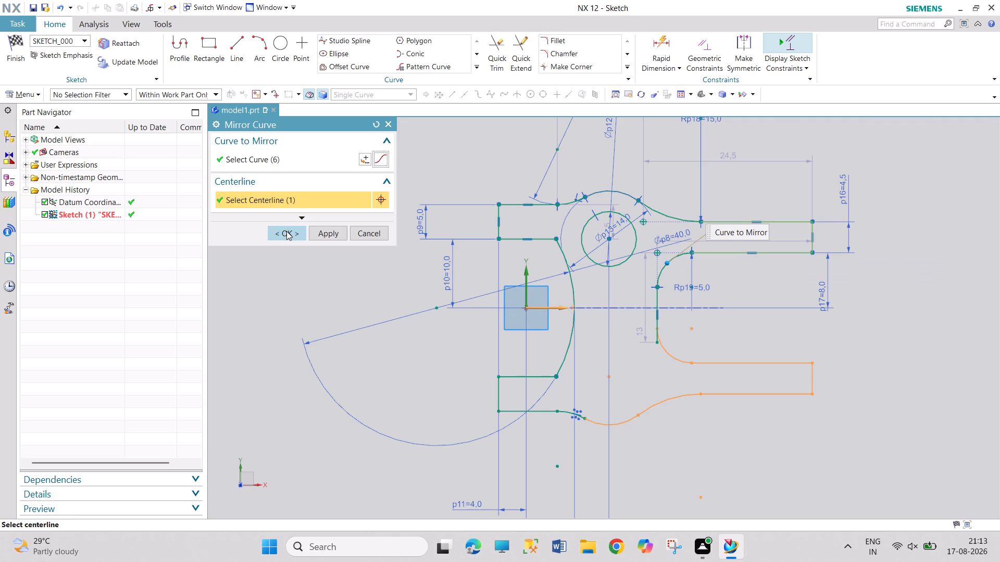
pyautogui.click(287, 229)
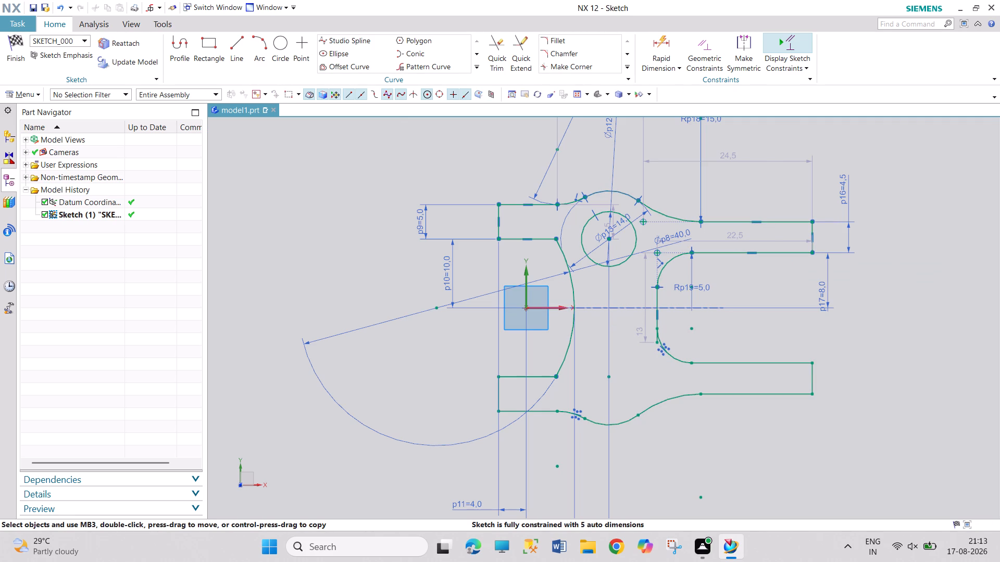
# Draw an 8 mm diameter circle centred on the mirrored 14 mm arc's centre point.
pyautogui.moveTo(286, 54); pyautogui.dragTo(290, 60)
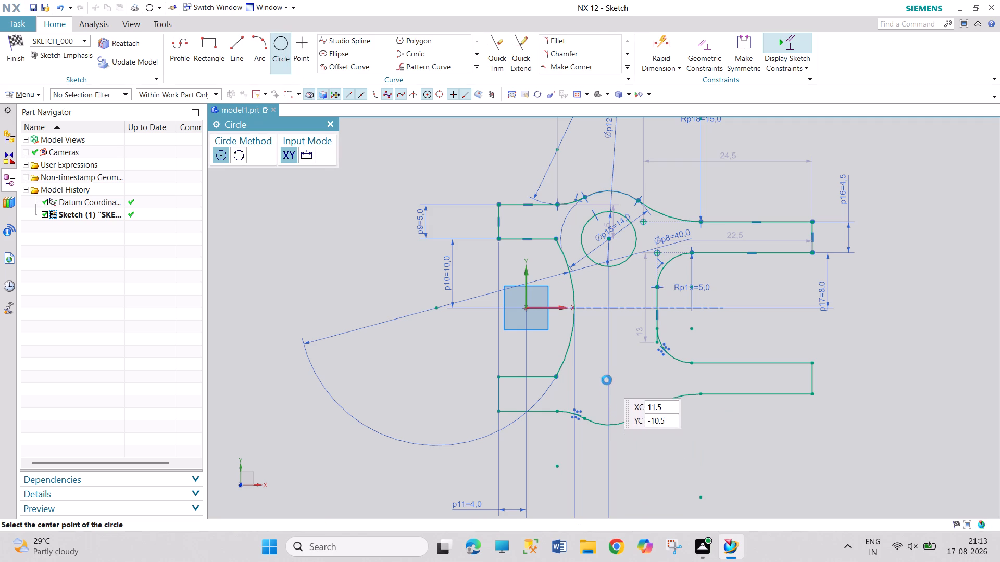
pyautogui.click(609, 376)
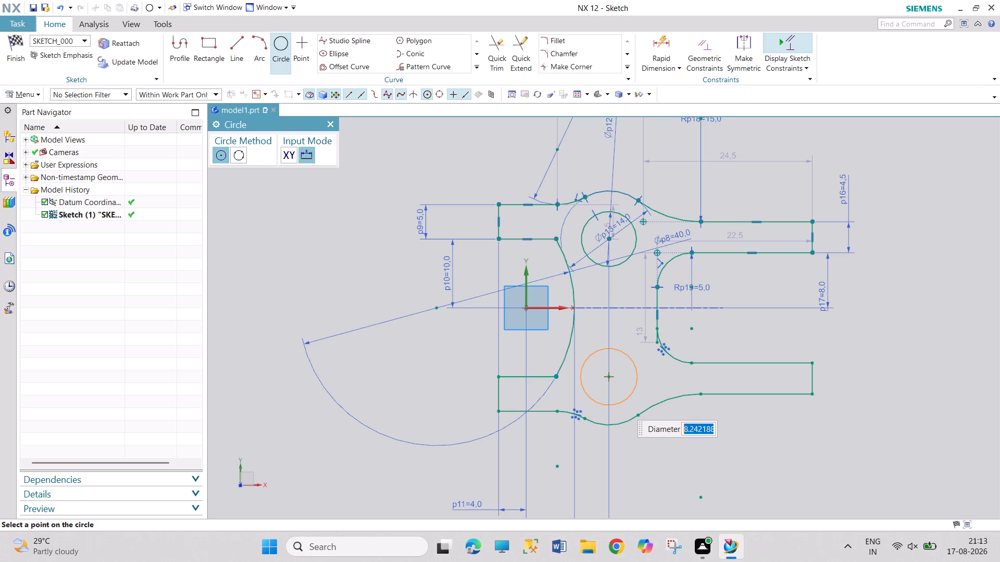
pyautogui.press('8')
pyautogui.press('Return')
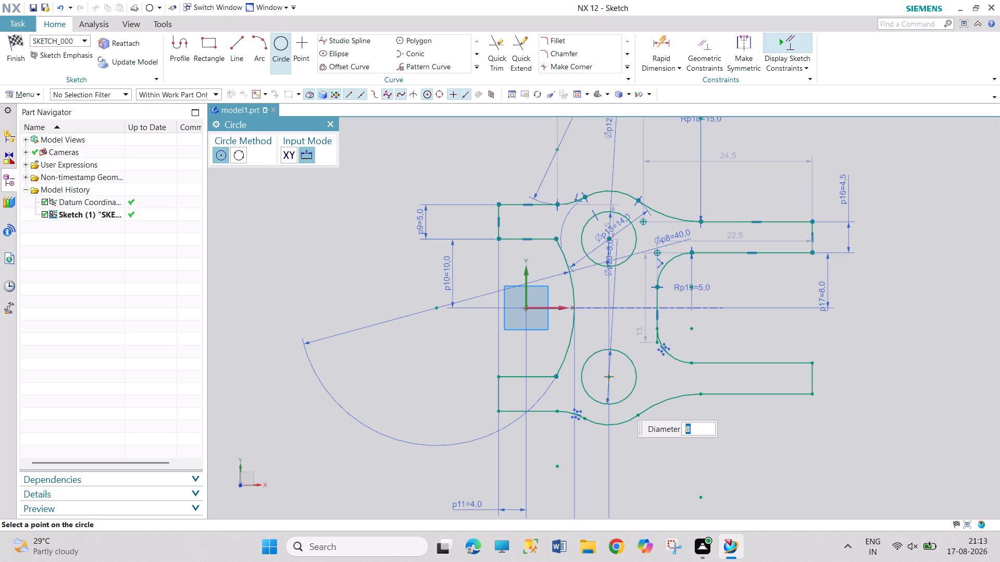
pyautogui.click(333, 121)
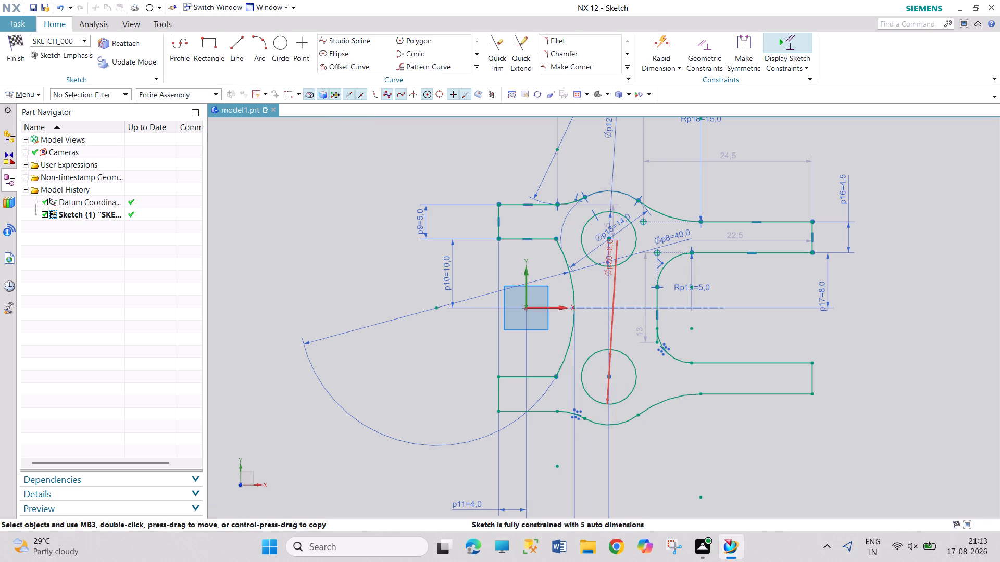
# Move the new circle's 8 mm diameter dimension outside the profile and the vertical line's 13 mm dimension into the gap between the arms.
pyautogui.moveTo(616, 278); pyautogui.dragTo(665, 434)
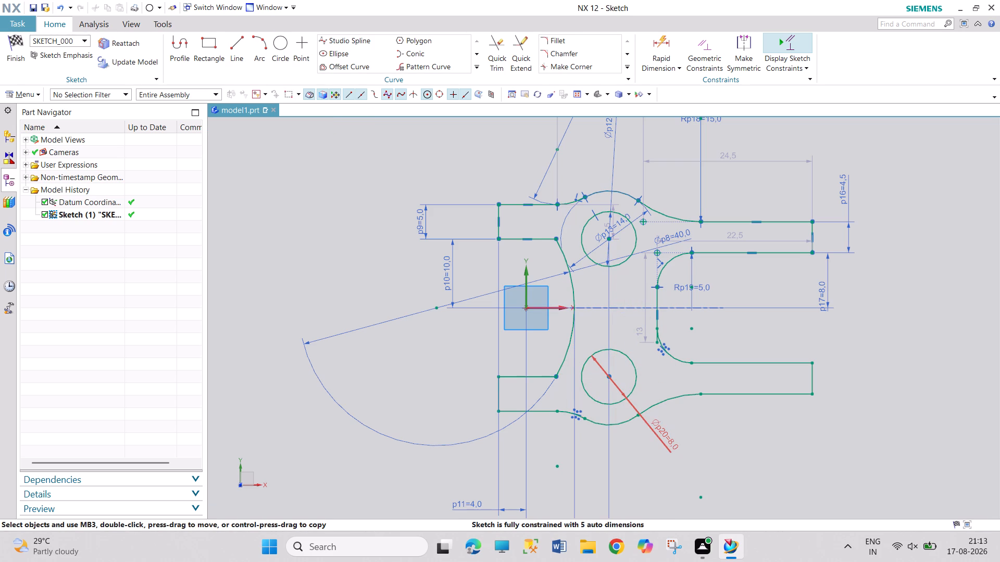
pyautogui.moveTo(640, 327); pyautogui.dragTo(714, 316)
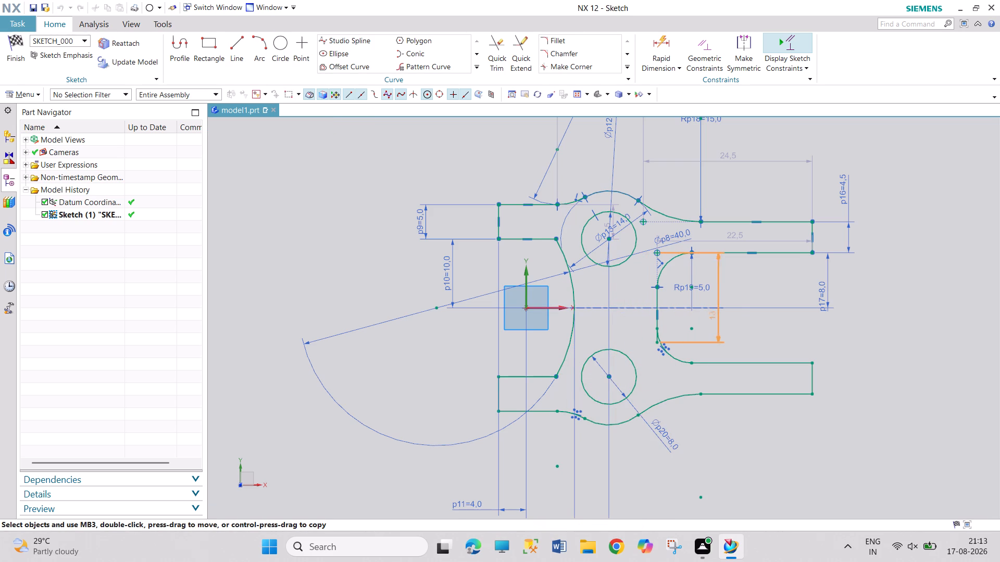
pyautogui.moveTo(714, 316); pyautogui.dragTo(745, 326)
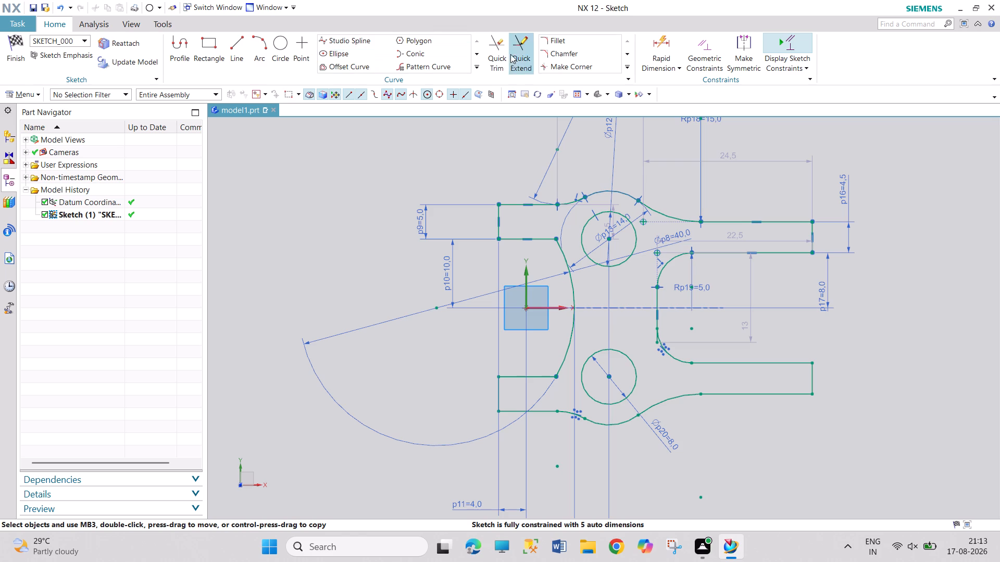
# Trim the leftover end of the vertical line that extends past the mirrored 5 mm fillet.
pyautogui.moveTo(492, 43); pyautogui.dragTo(496, 60)
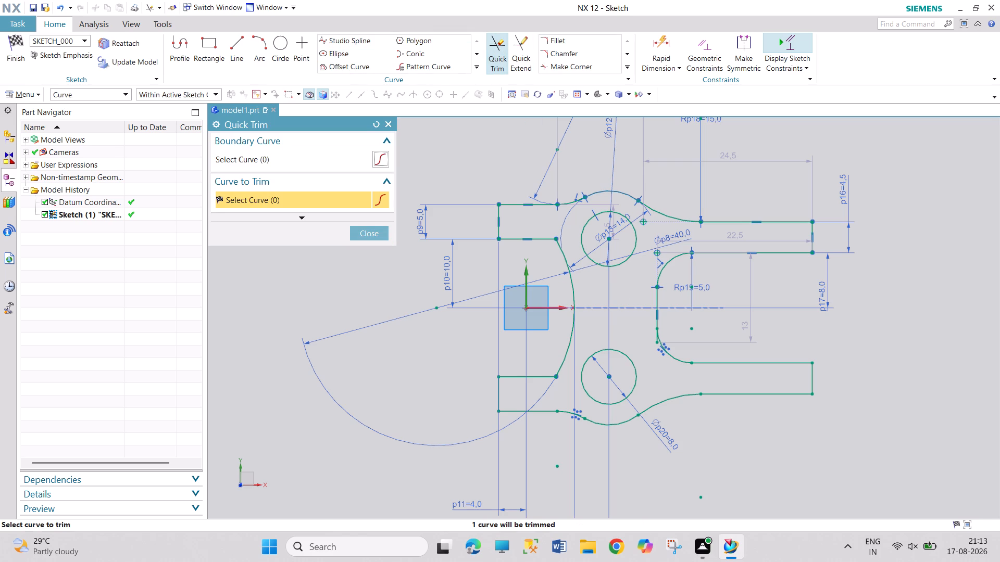
pyautogui.moveTo(656, 343); pyautogui.dragTo(649, 350)
pyautogui.click(374, 230)
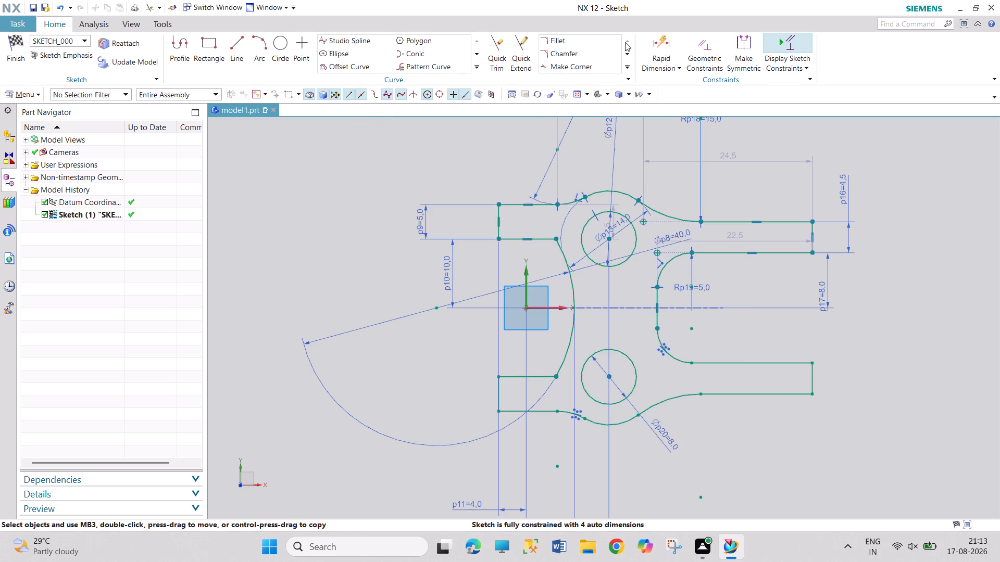
# Dimension the horizontal distance from the lower circle's centre to the vertical line between the arms as 6 mm.
pyautogui.click(673, 43)
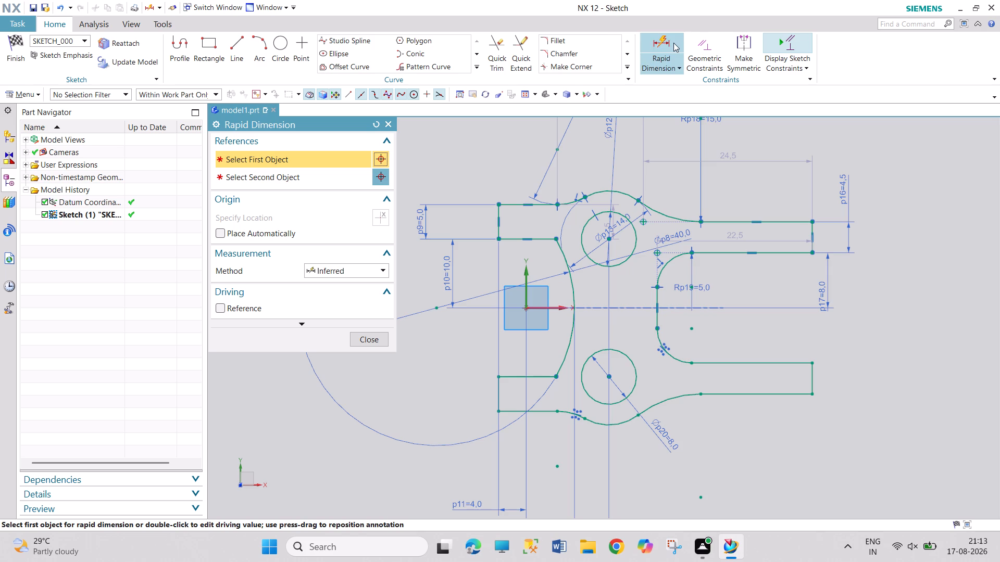
pyautogui.click(609, 376)
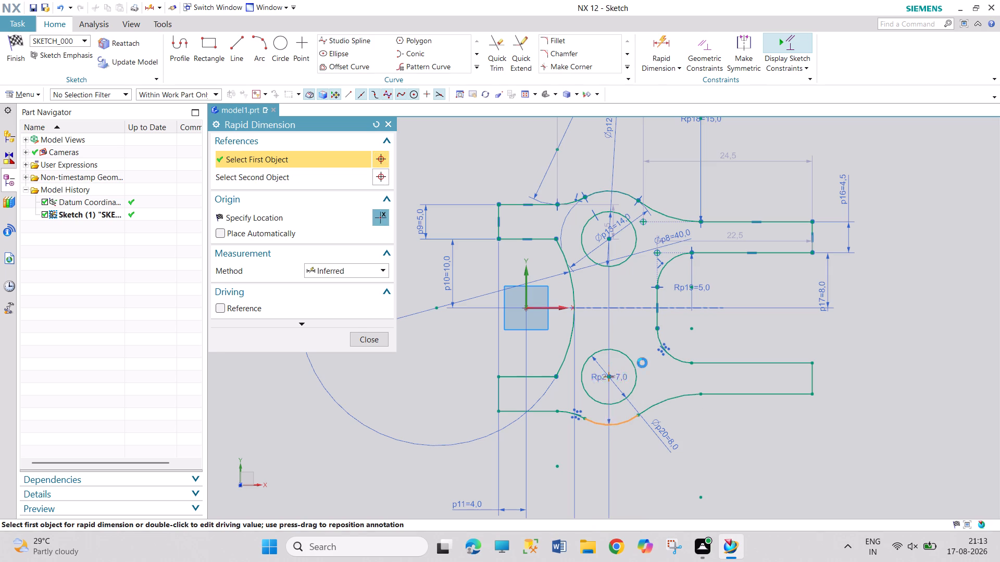
pyautogui.click(656, 318)
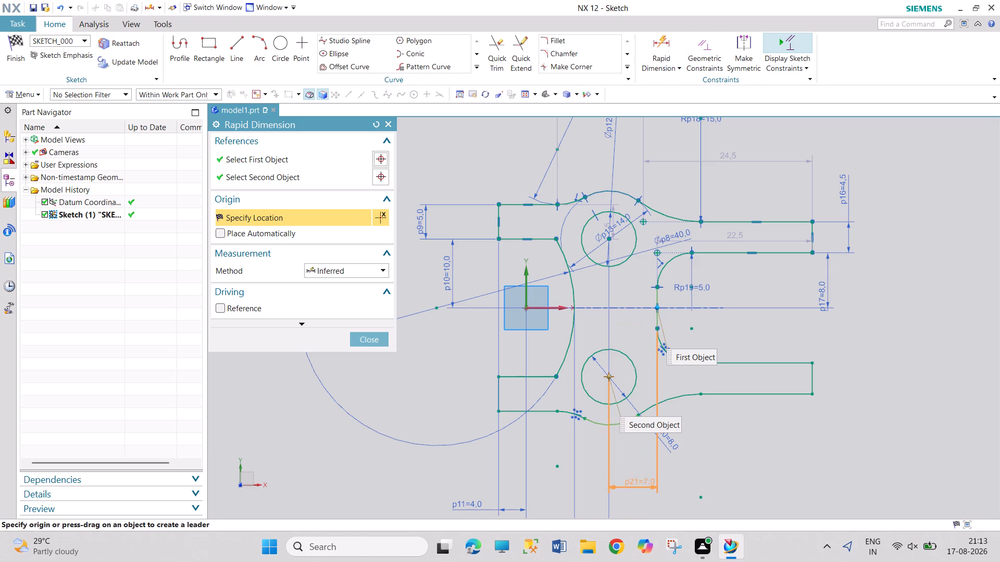
pyautogui.click(640, 481)
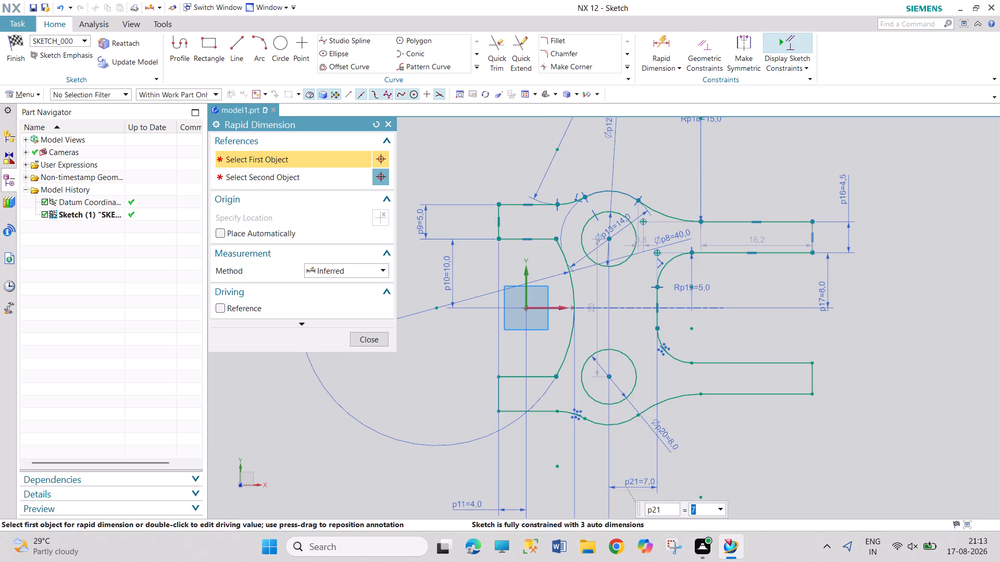
pyautogui.press('6')
pyautogui.press('Return')
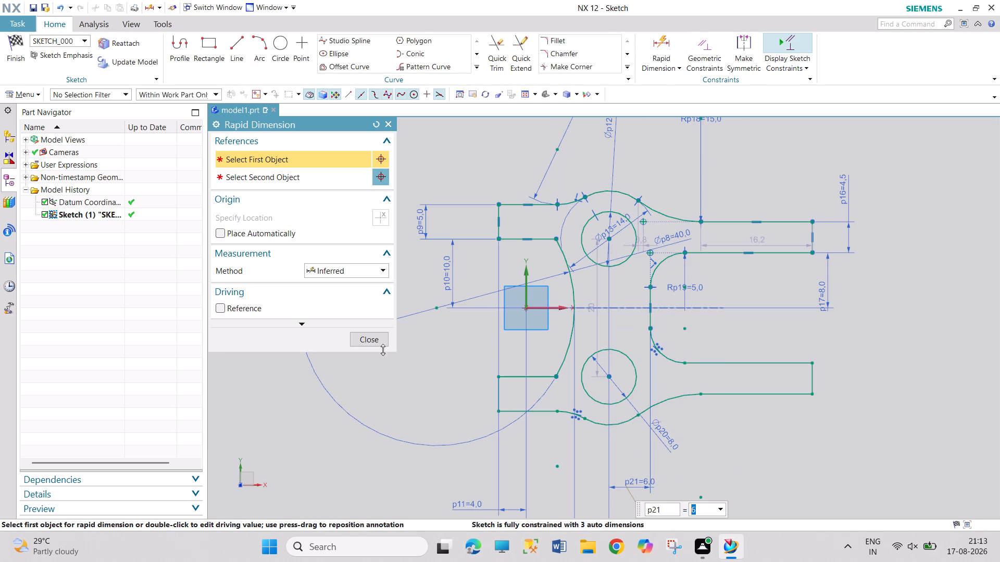
pyautogui.click(373, 337)
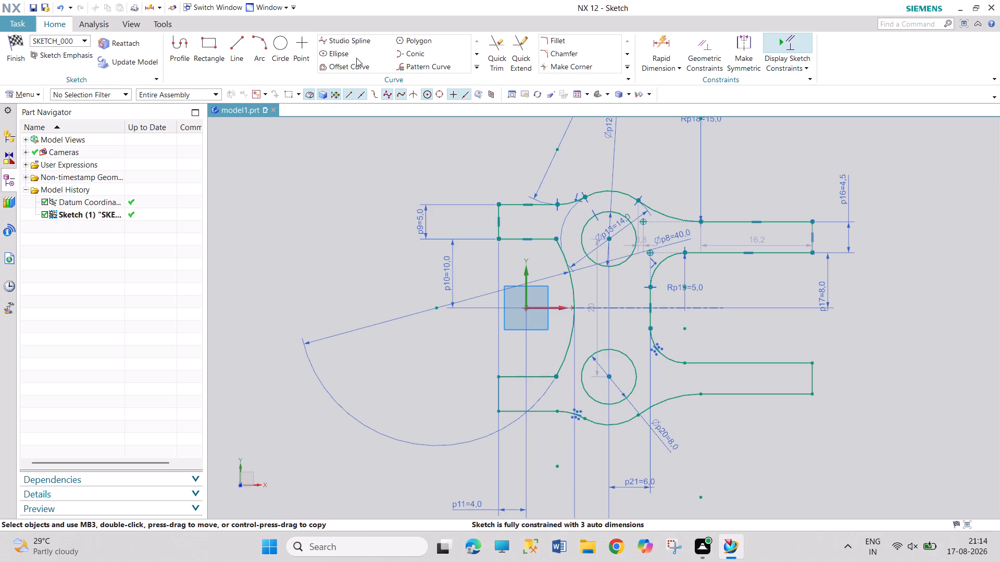
# Dimension the horizontal distance from the sketch origin to the upper right arm's end line as 38.64+3 mm, placed above the profile.
pyautogui.click(657, 44)
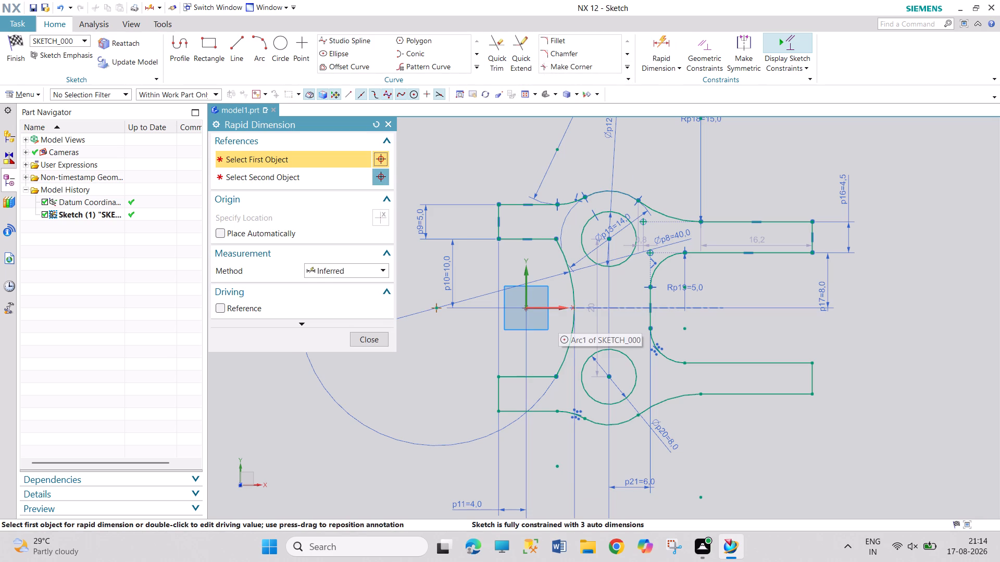
pyautogui.click(525, 309)
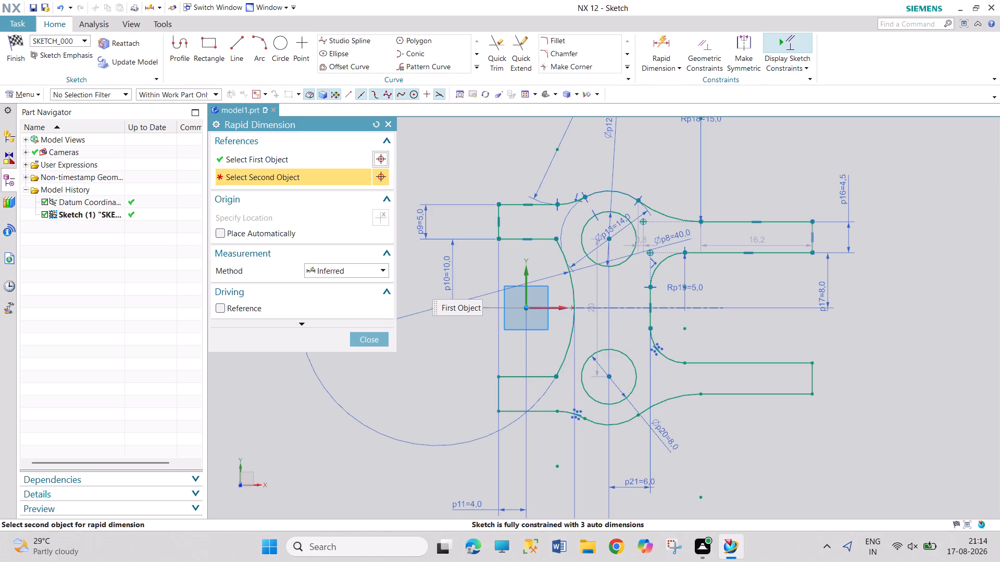
pyautogui.click(811, 238)
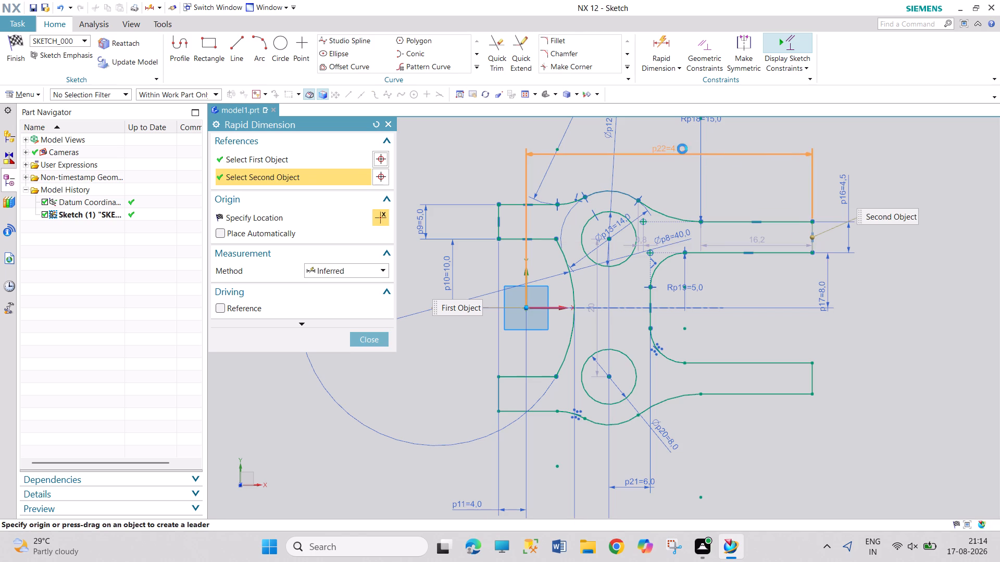
pyautogui.click(681, 149)
pyautogui.write('38')
pyautogui.press('.')
pyautogui.write('64')
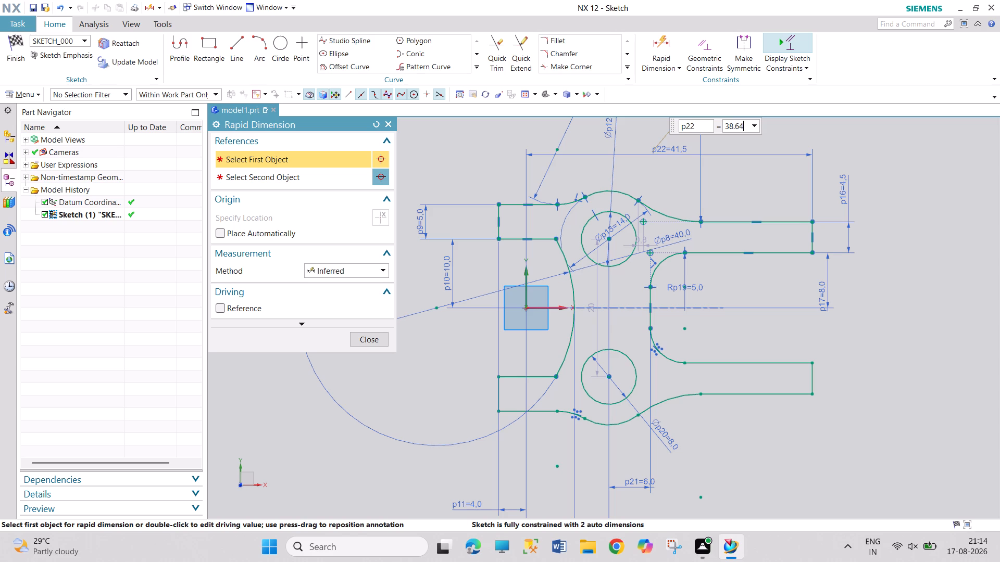
pyautogui.press('+')
pyautogui.press('3')
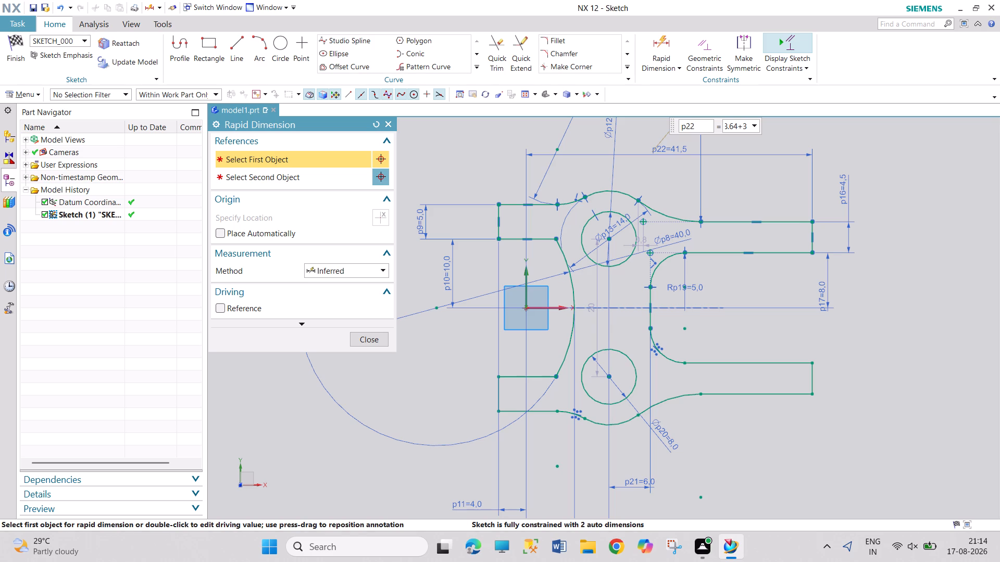
pyautogui.press('Return')
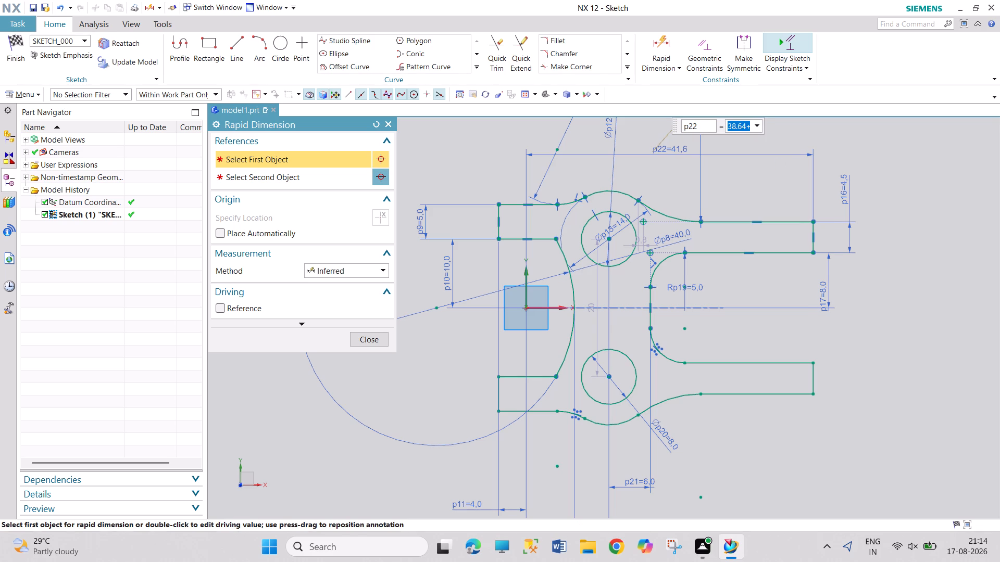
pyautogui.click(751, 127)
pyautogui.click(748, 126)
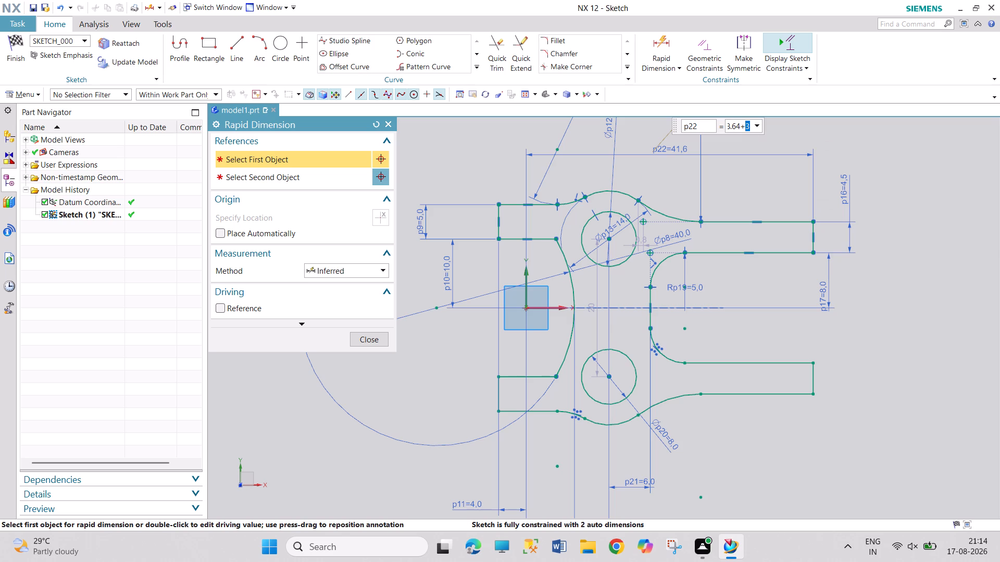
pyautogui.click(387, 127)
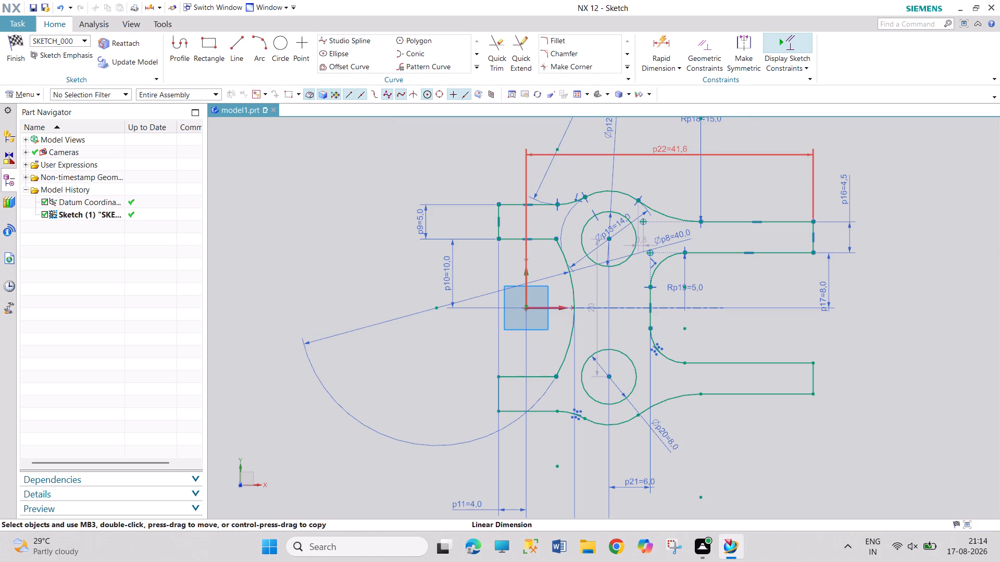
# Set the horizontal dimension from the origin to the arm's end line to 41.64 mm.
pyautogui.doubleClick(678, 147)
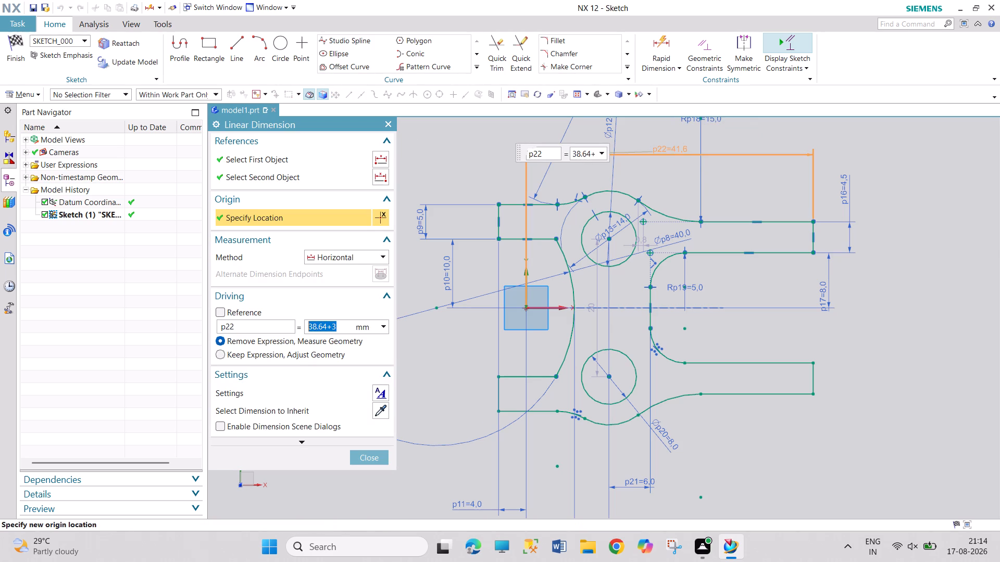
pyautogui.write('41')
pyautogui.write('.64')
pyautogui.press('Return')
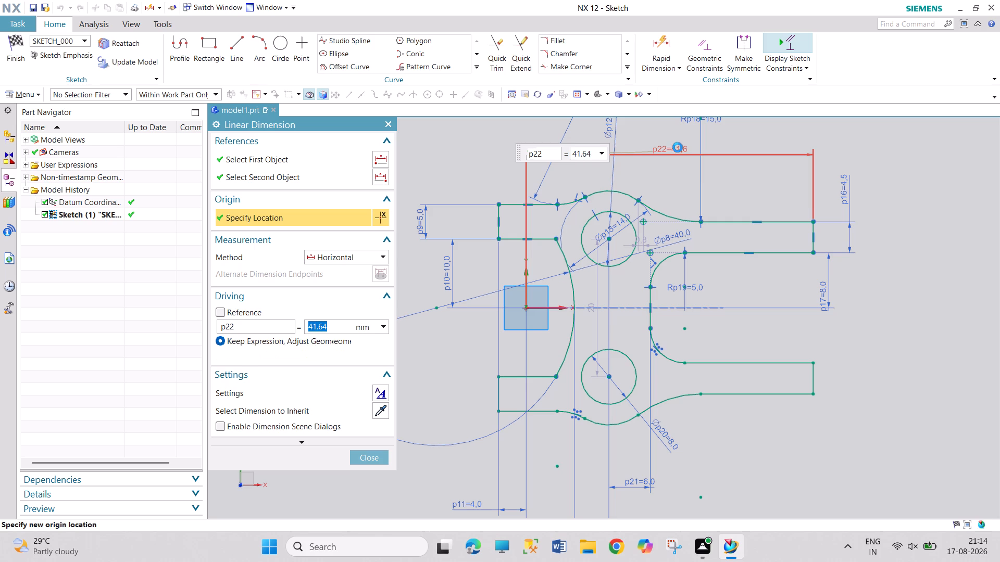
pyautogui.click(372, 461)
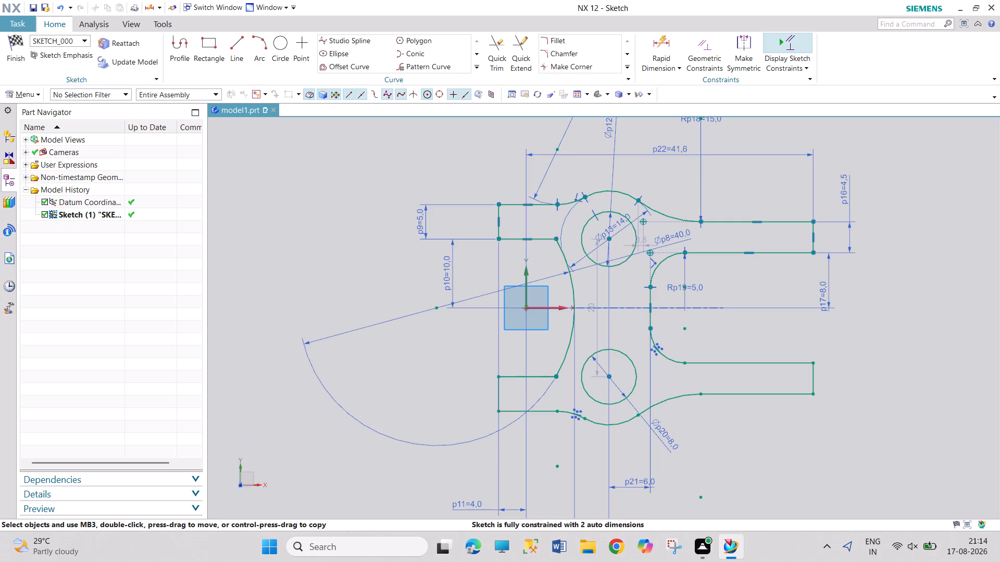
# Move the 0.8 mm automatic dimension above the upper right arm and the 20 mm circle-spacing dimension outside the profile's left side.
pyautogui.moveTo(642, 237); pyautogui.dragTo(665, 193)
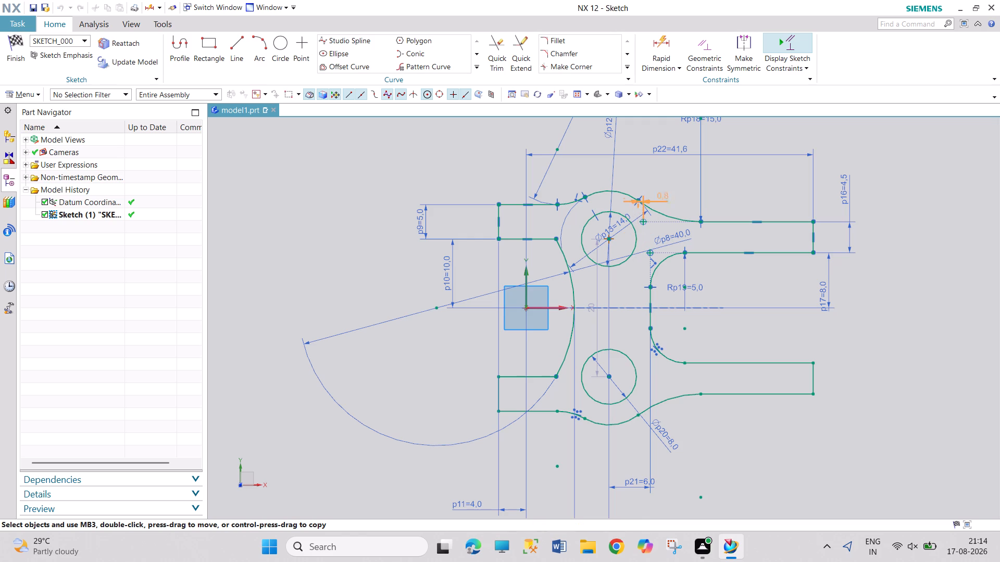
pyautogui.moveTo(665, 193); pyautogui.dragTo(756, 169)
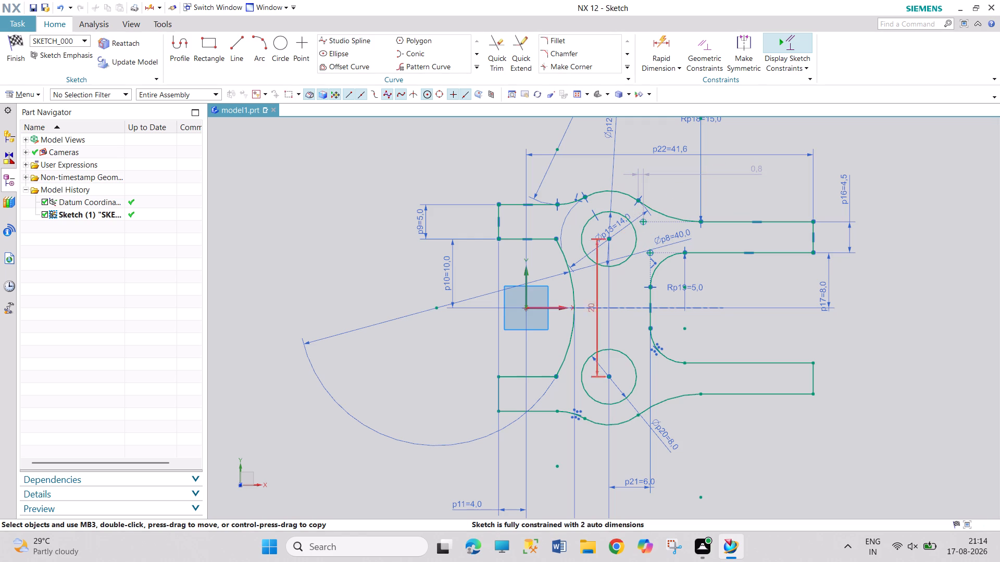
pyautogui.moveTo(595, 314); pyautogui.dragTo(383, 304)
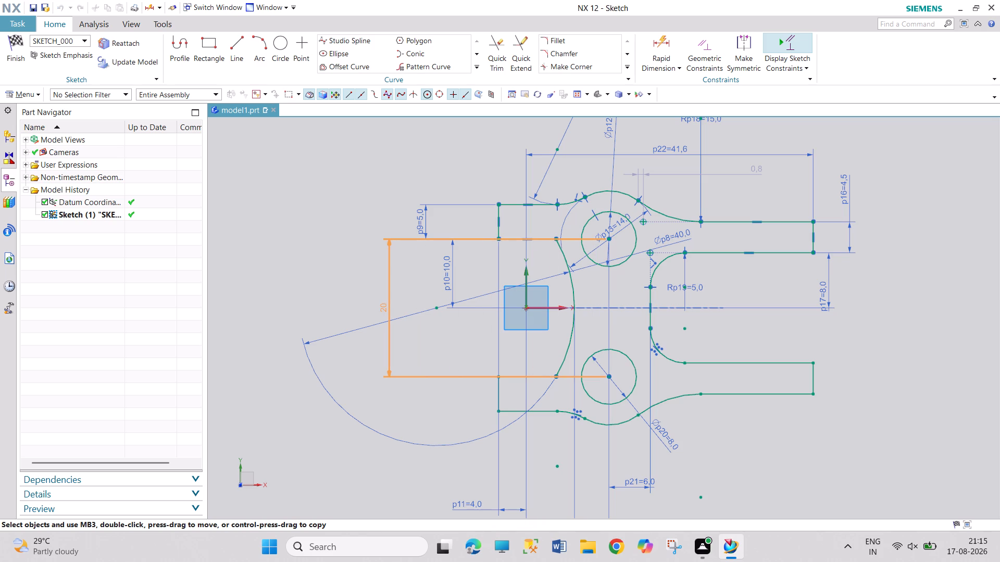
pyautogui.moveTo(383, 304); pyautogui.dragTo(382, 304)
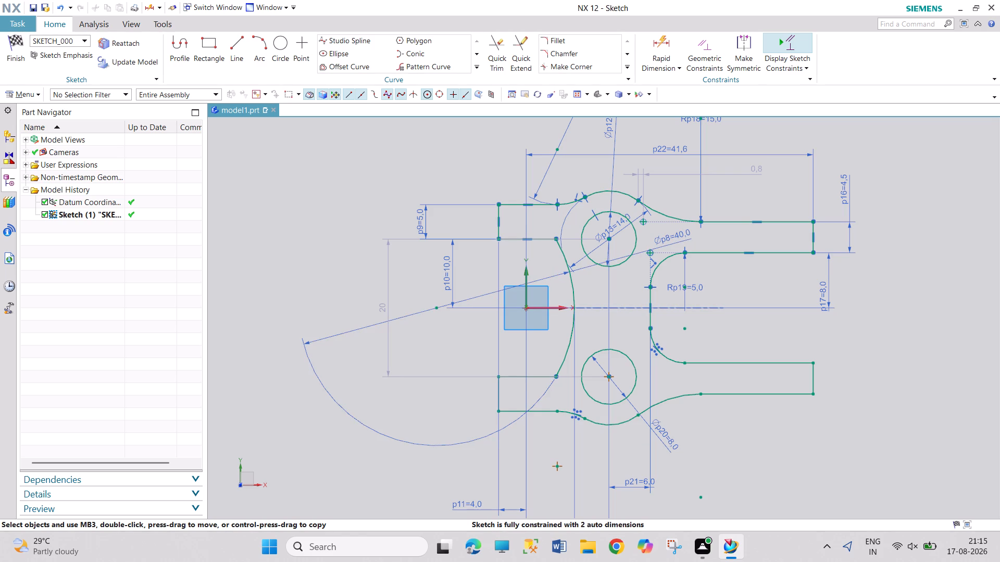
# Constrain the lower left arm's inner line endpoint and the lower circle's centre to be horizontally aligned.
pyautogui.click(698, 53)
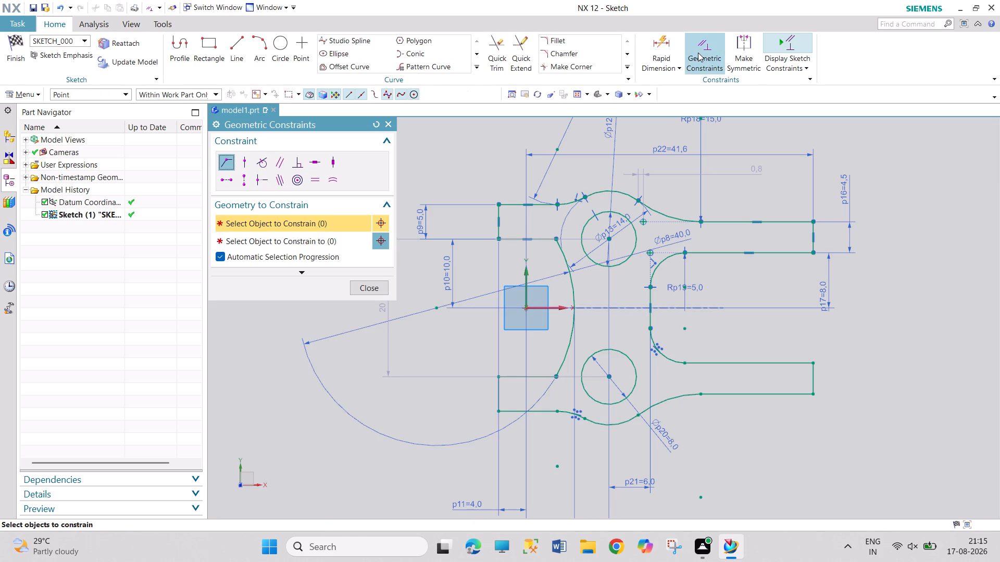
pyautogui.click(228, 182)
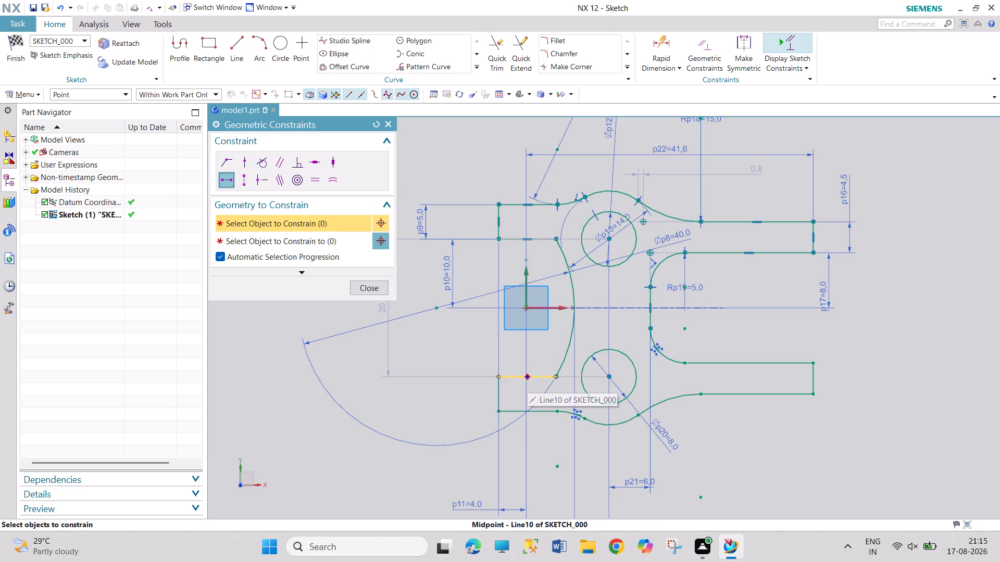
pyautogui.click(542, 378)
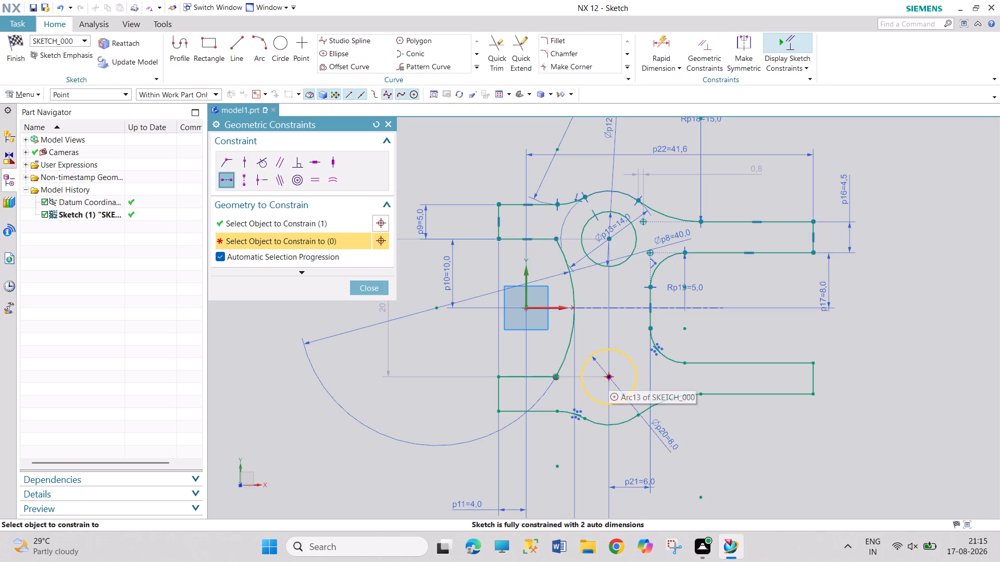
pyautogui.click(609, 376)
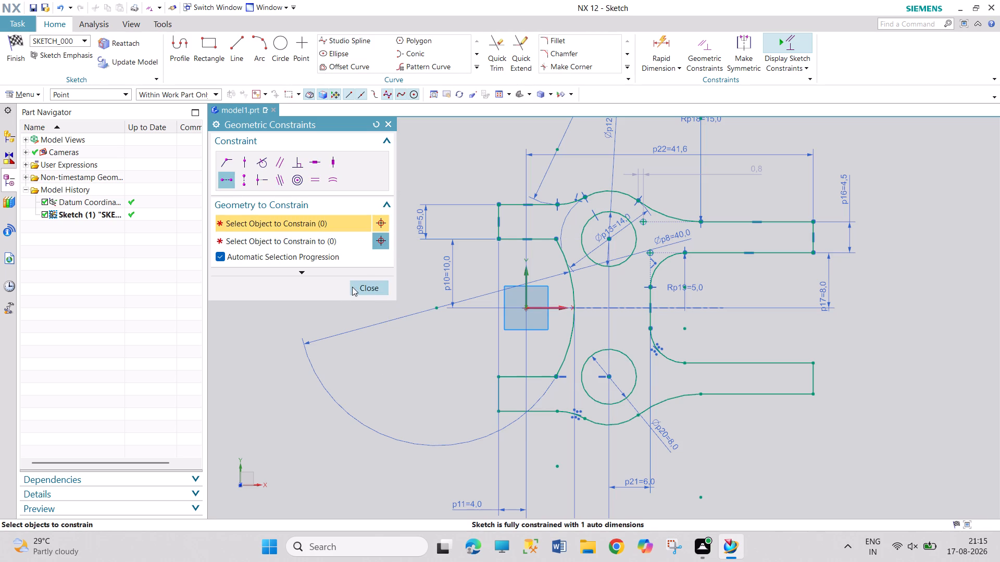
pyautogui.click(366, 285)
# Move the 0.8 mm automatic dimension above the 41.64 mm dimension.
pyautogui.scroll(-2, 561, 399)
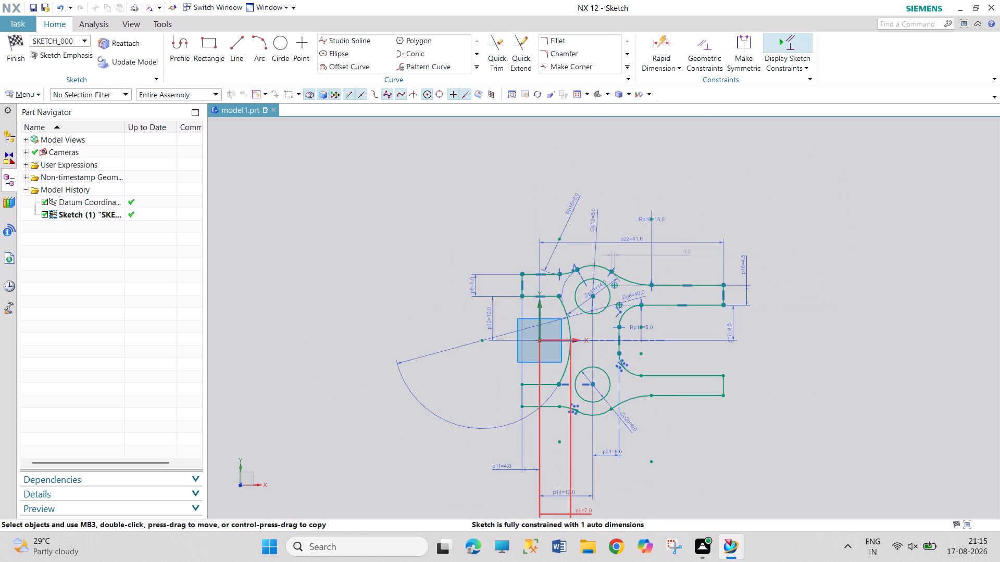
pyautogui.scroll(3, 570, 394)
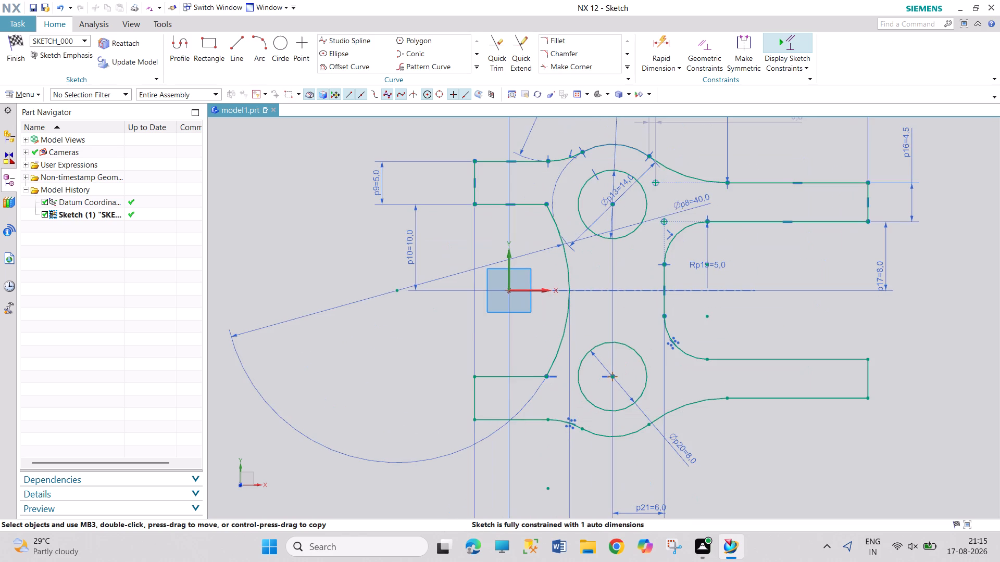
pyautogui.scroll(-2, 738, 278)
pyautogui.moveTo(776, 178); pyautogui.dragTo(776, 173)
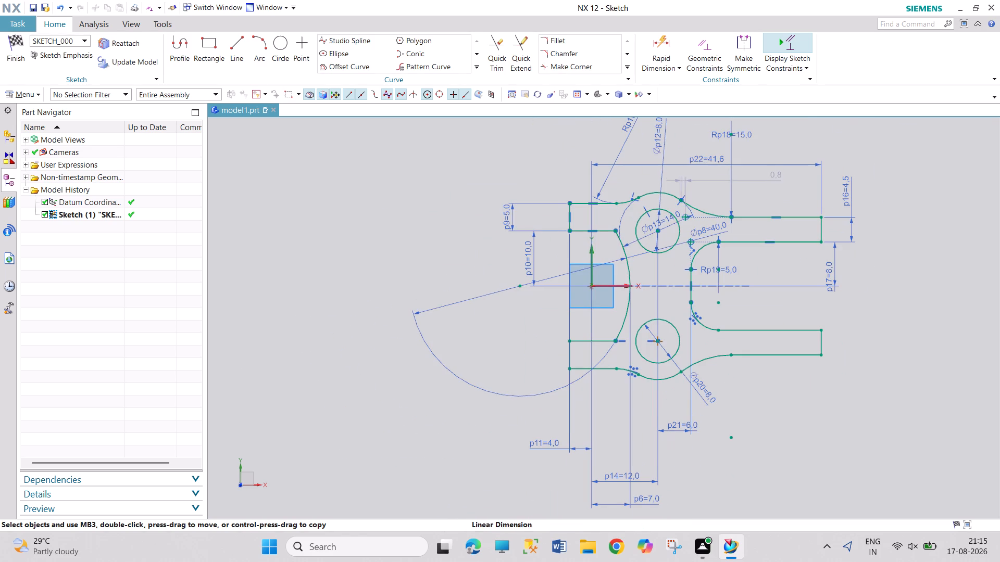
pyautogui.moveTo(776, 173); pyautogui.dragTo(799, 152)
# Examine the whole profile sketch with its dimensions and constraints.
pyautogui.scroll(-2, 692, 209)
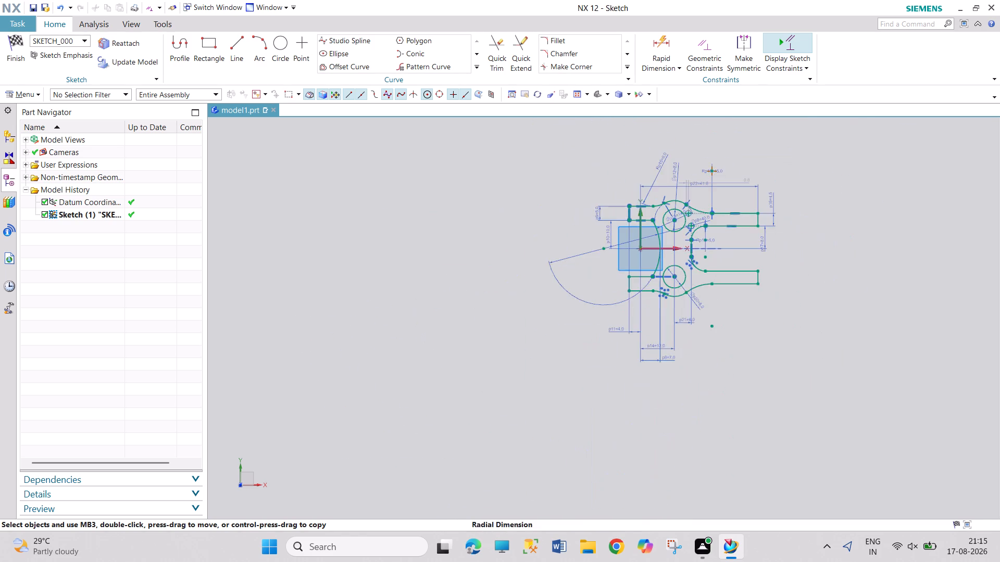
pyautogui.scroll(-1, 691, 209)
pyautogui.scroll(9, 692, 208)
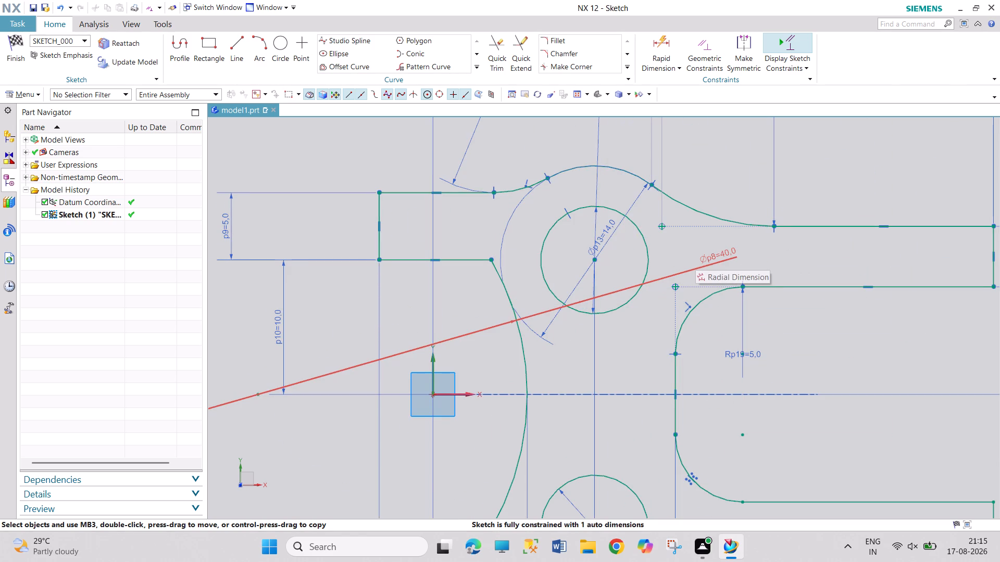
pyautogui.scroll(4, 913, 283)
pyautogui.scroll(-5, 913, 283)
pyautogui.scroll(-5, 806, 316)
pyautogui.scroll(1, 870, 431)
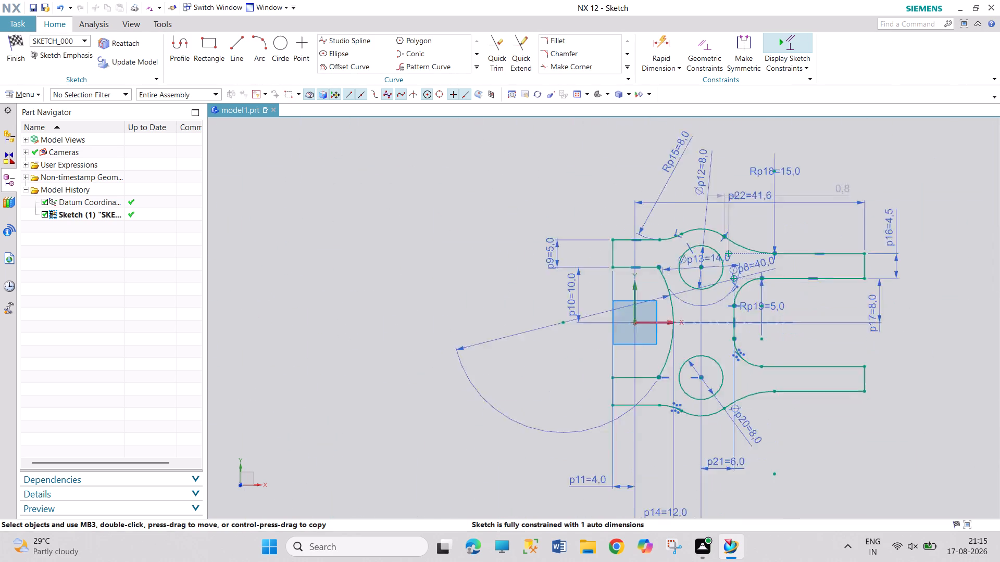
pyautogui.scroll(1, 870, 431)
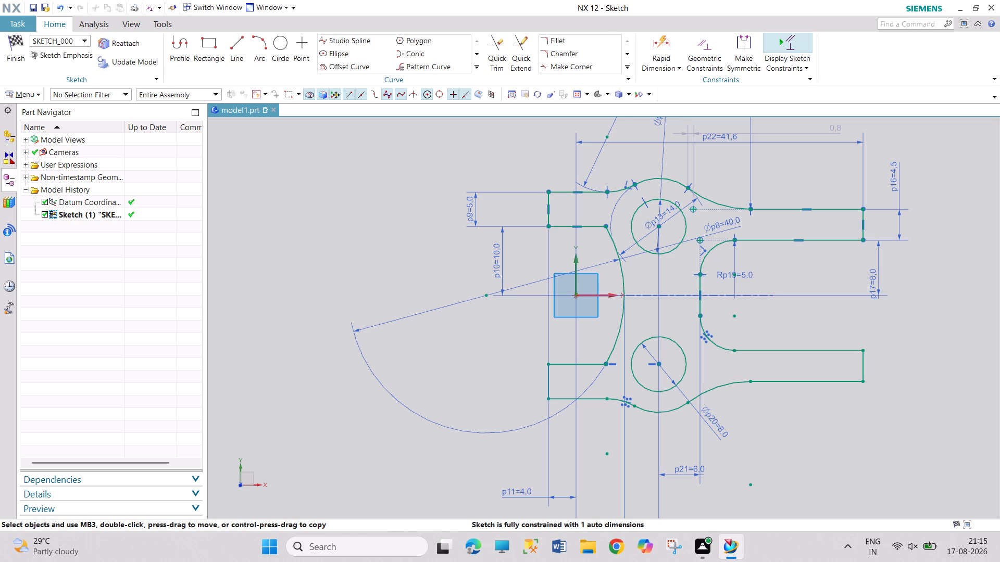
# Move the 41.6 mm overall length dimension above the 0.8 mm automatic dimension at the top of the profile.
pyautogui.scroll(2, 815, 282)
pyautogui.scroll(-4, 815, 282)
pyautogui.scroll(-3, 807, 228)
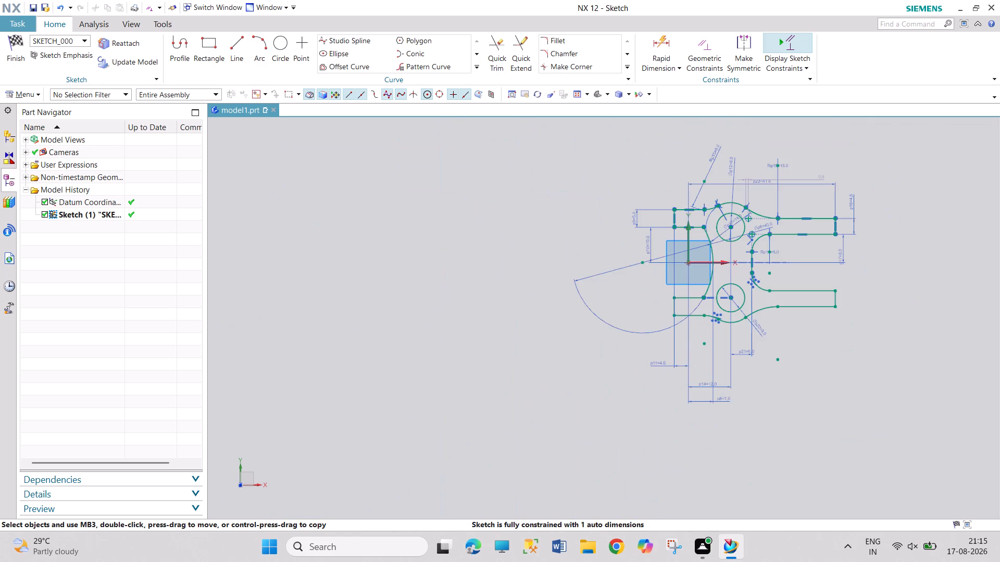
pyautogui.scroll(2, 807, 227)
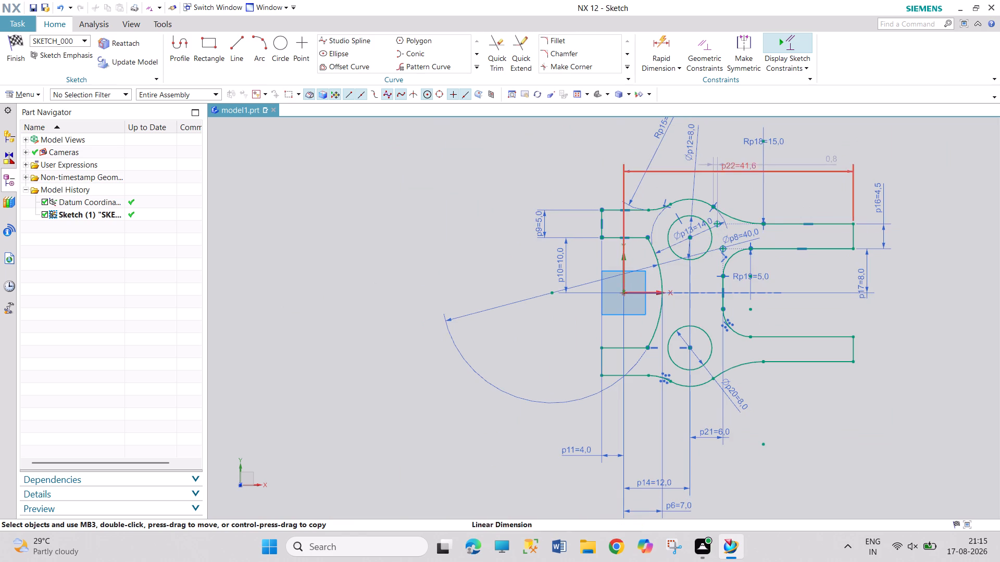
pyautogui.moveTo(751, 166); pyautogui.dragTo(823, 132)
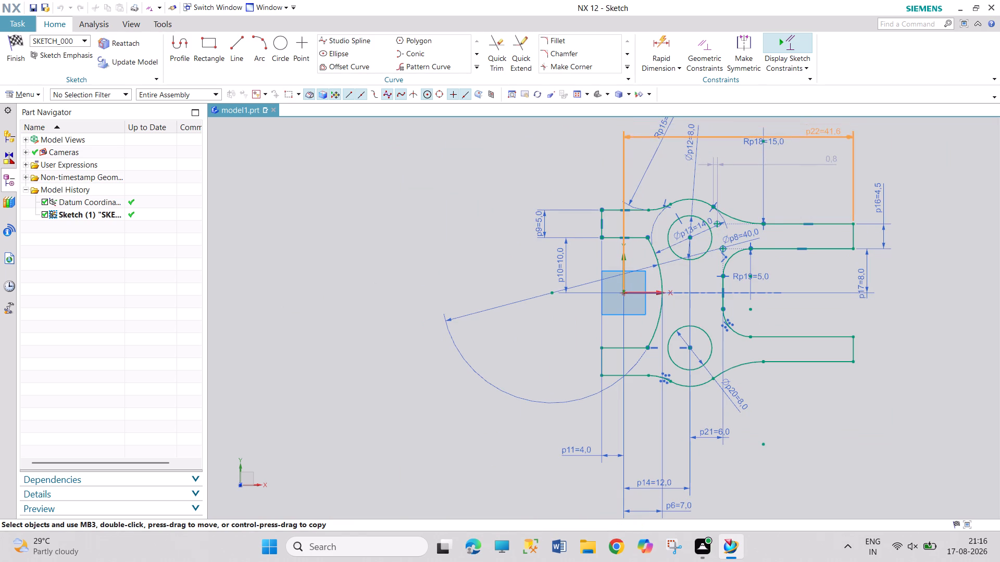
pyautogui.moveTo(823, 132); pyautogui.dragTo(825, 119)
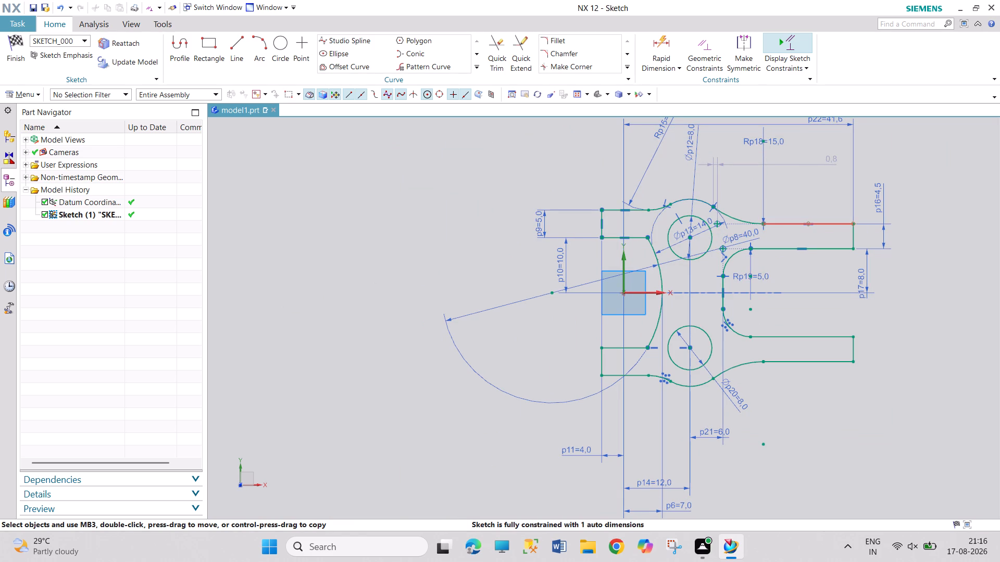
# Reposition the labels of the 6 mm, 7 mm and 12 mm horizontal dimensions below the profile, clear of neighbouring extension lines.
pyautogui.moveTo(715, 435); pyautogui.dragTo(739, 437)
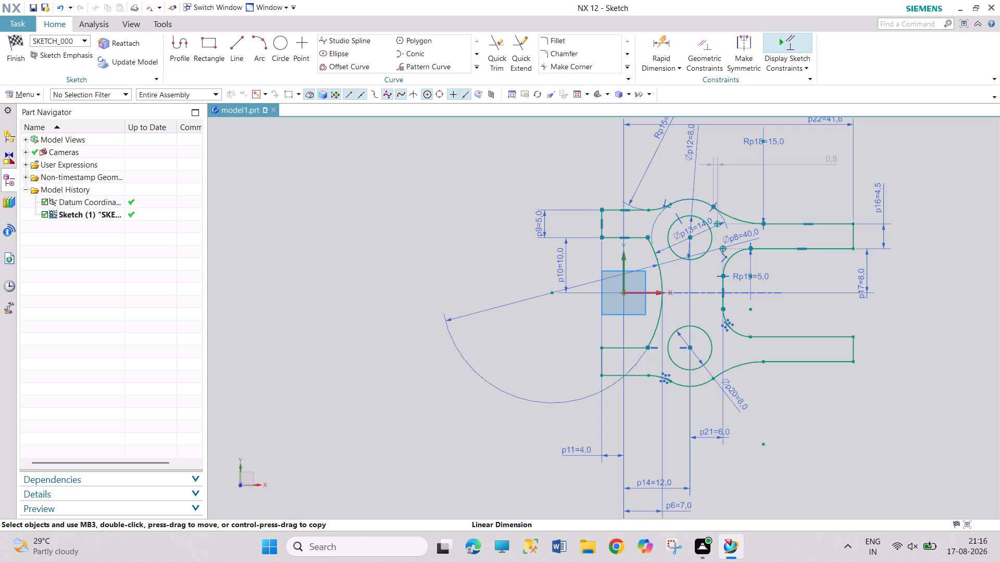
pyautogui.moveTo(739, 437); pyautogui.dragTo(787, 441)
pyautogui.moveTo(671, 508); pyautogui.dragTo(644, 506)
pyautogui.moveTo(650, 479); pyautogui.dragTo(726, 478)
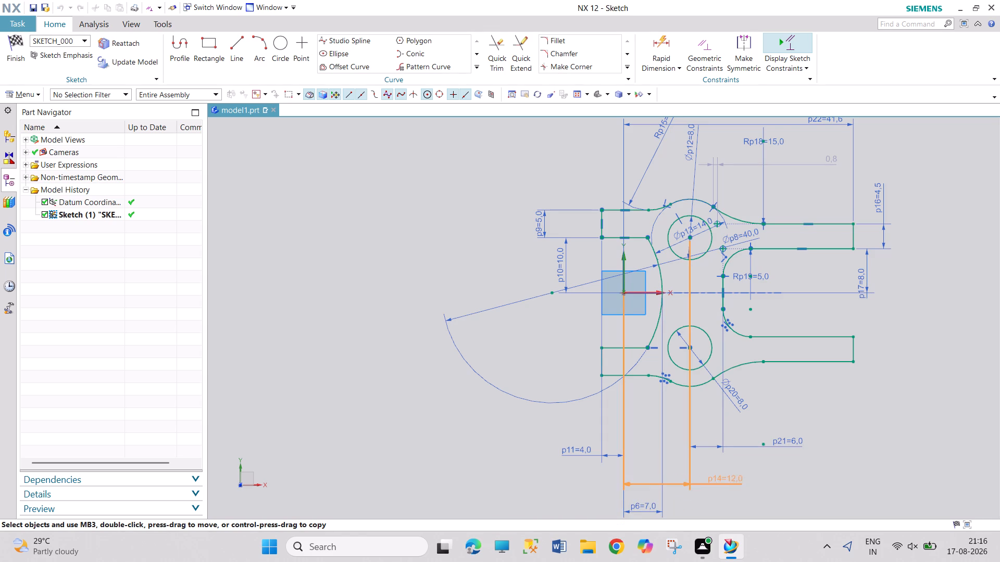
pyautogui.moveTo(726, 478); pyautogui.dragTo(727, 478)
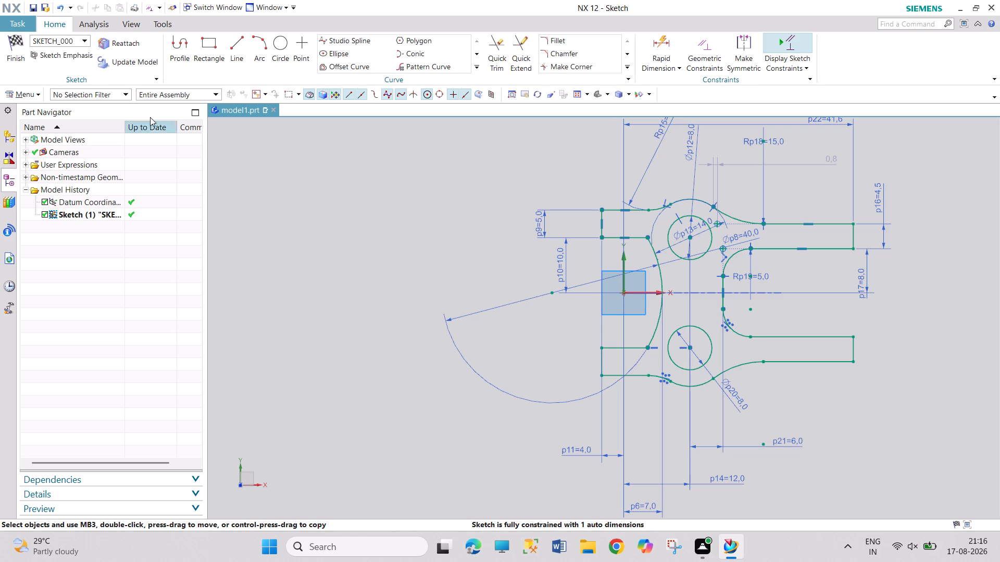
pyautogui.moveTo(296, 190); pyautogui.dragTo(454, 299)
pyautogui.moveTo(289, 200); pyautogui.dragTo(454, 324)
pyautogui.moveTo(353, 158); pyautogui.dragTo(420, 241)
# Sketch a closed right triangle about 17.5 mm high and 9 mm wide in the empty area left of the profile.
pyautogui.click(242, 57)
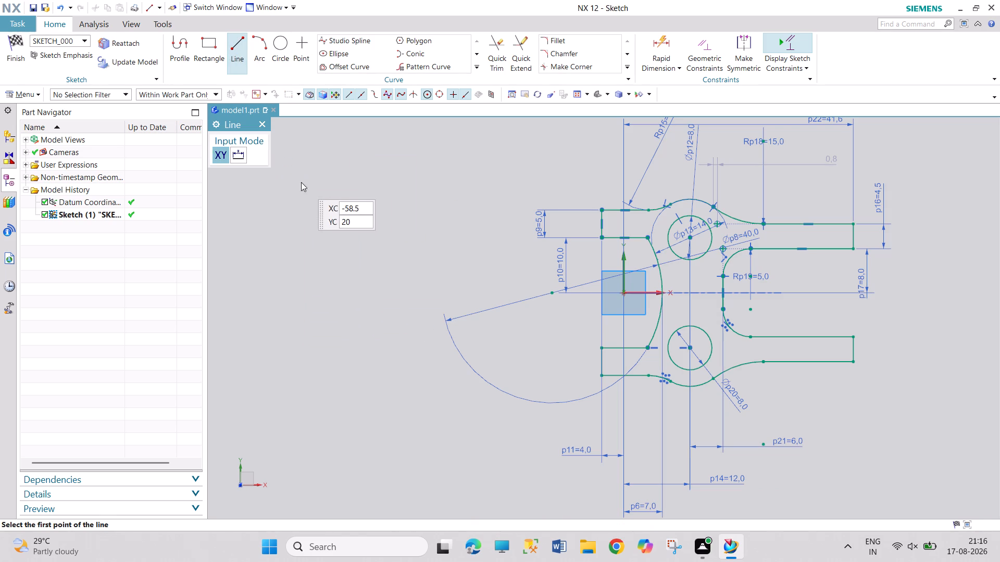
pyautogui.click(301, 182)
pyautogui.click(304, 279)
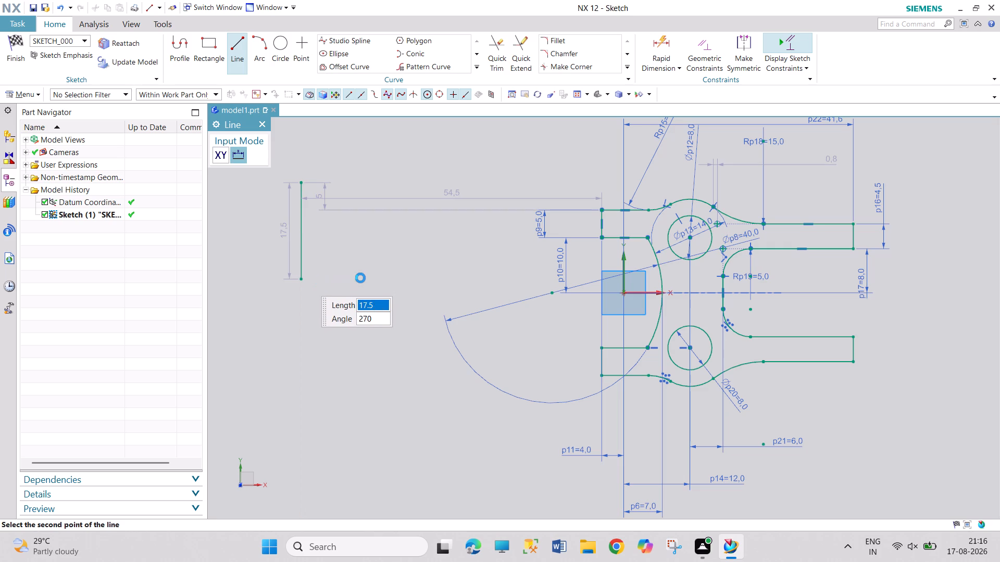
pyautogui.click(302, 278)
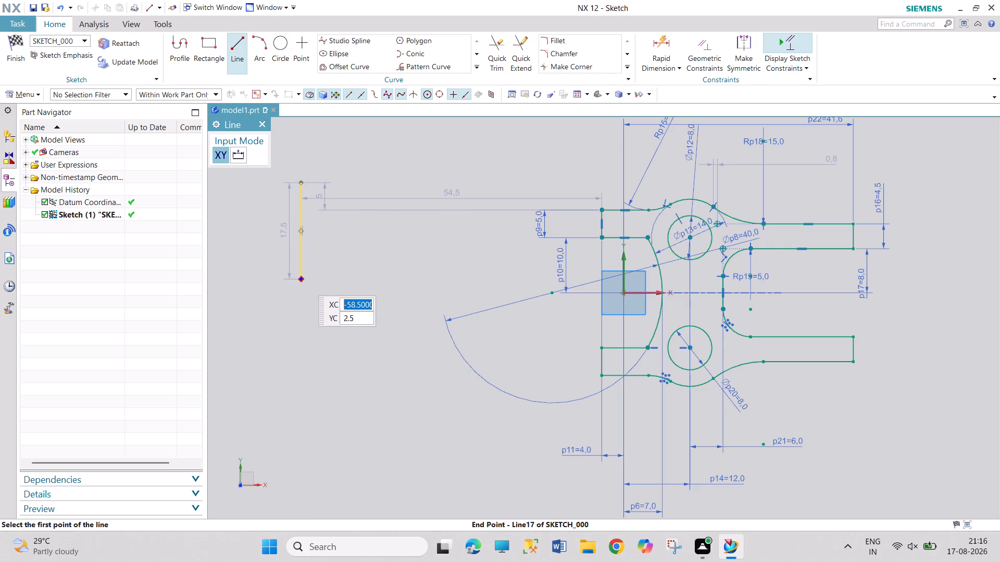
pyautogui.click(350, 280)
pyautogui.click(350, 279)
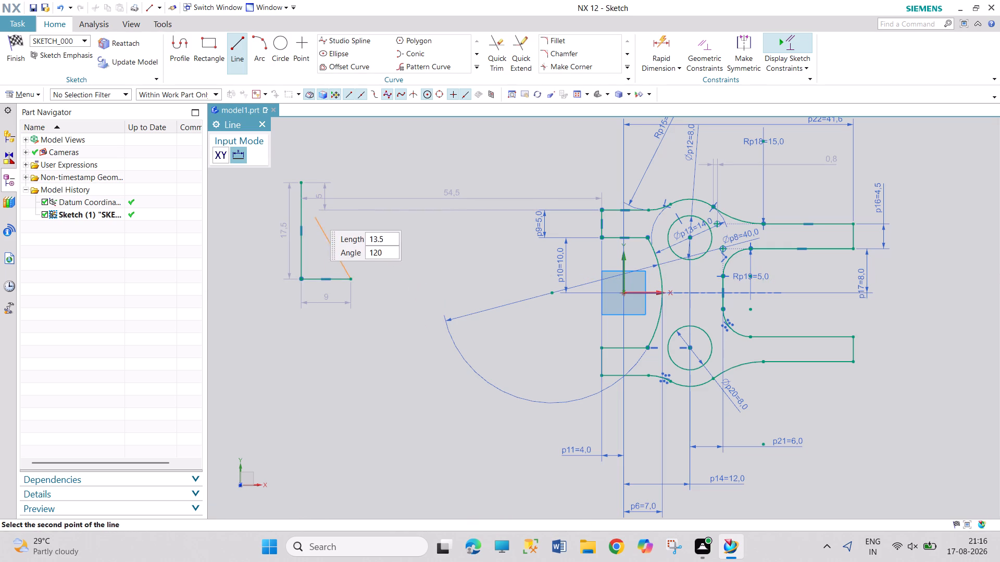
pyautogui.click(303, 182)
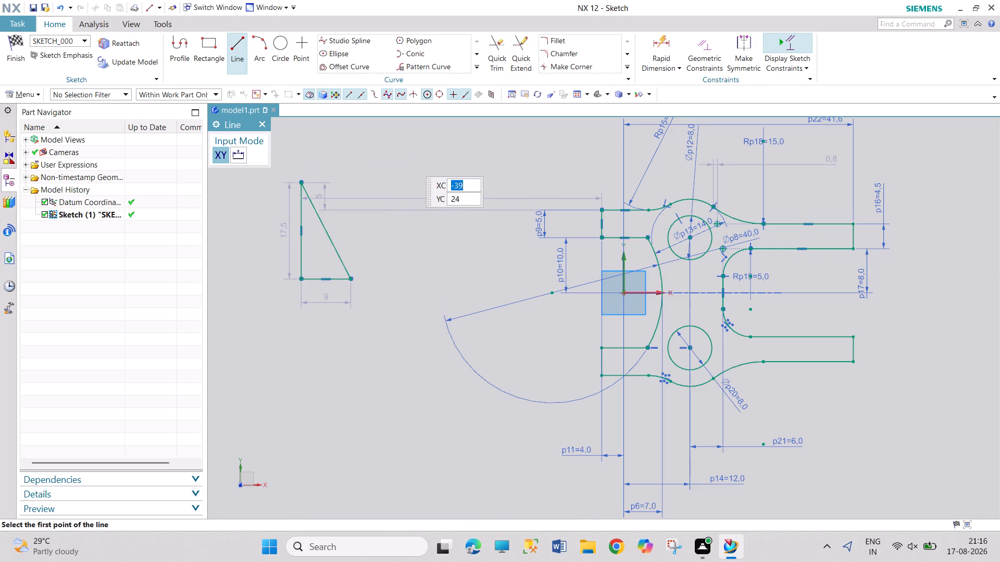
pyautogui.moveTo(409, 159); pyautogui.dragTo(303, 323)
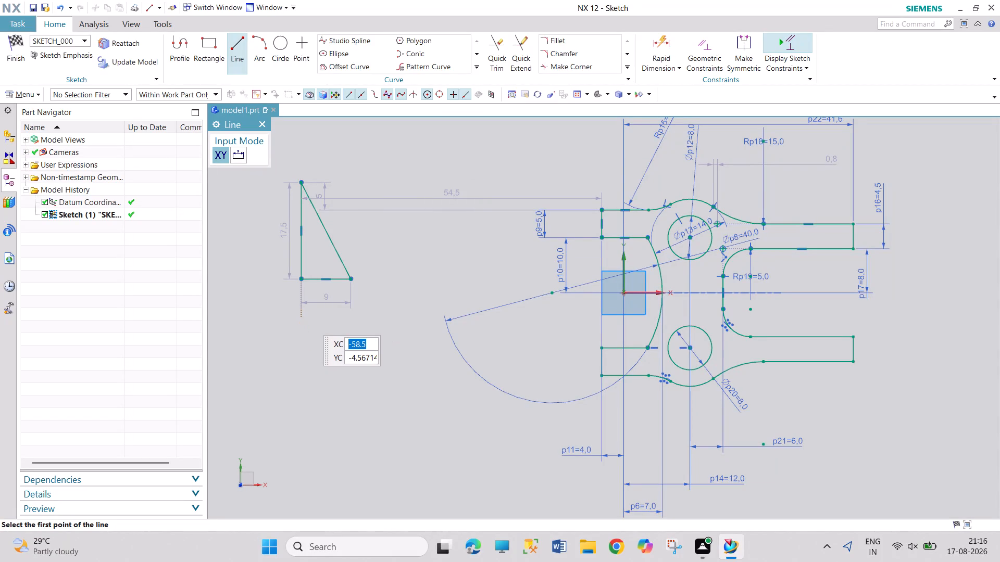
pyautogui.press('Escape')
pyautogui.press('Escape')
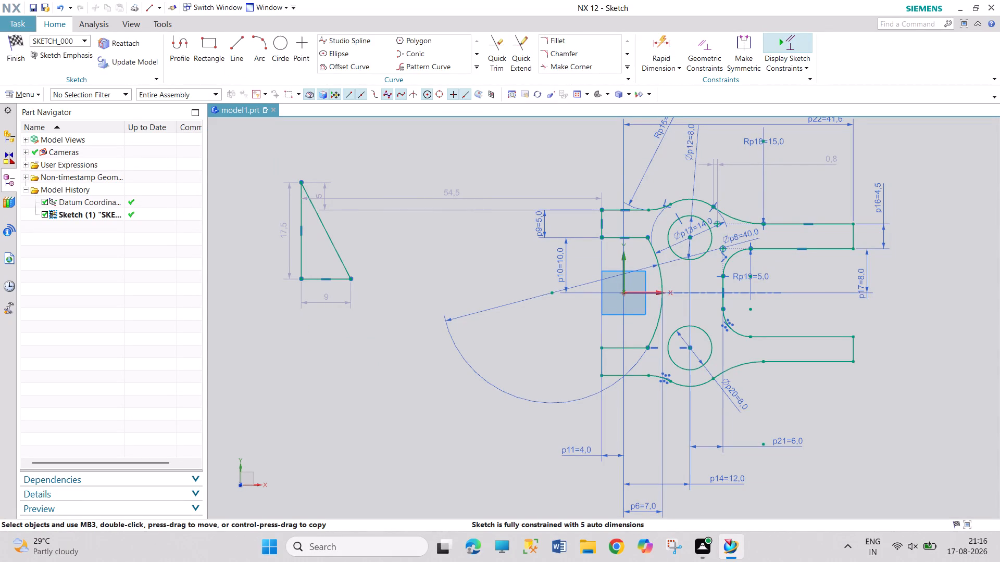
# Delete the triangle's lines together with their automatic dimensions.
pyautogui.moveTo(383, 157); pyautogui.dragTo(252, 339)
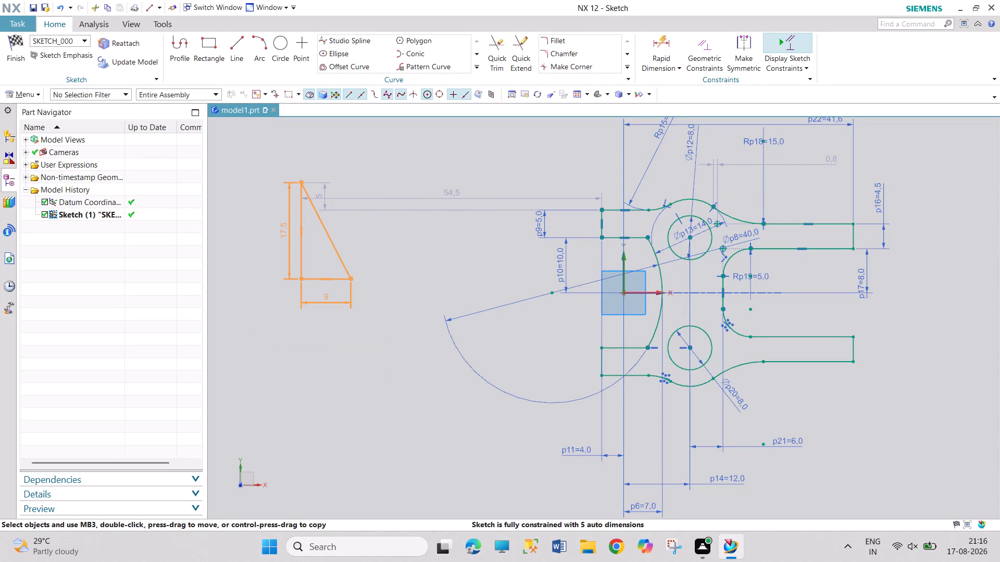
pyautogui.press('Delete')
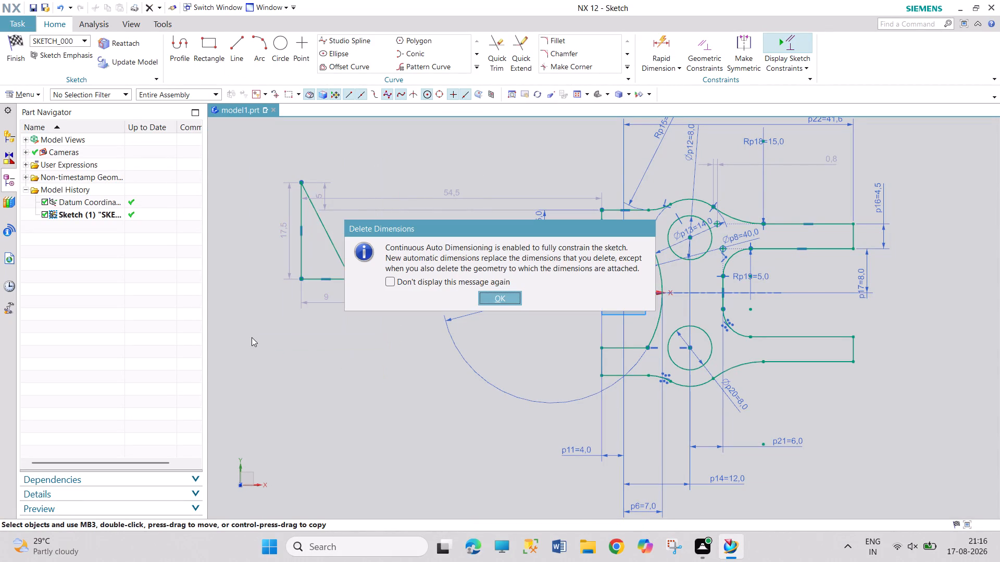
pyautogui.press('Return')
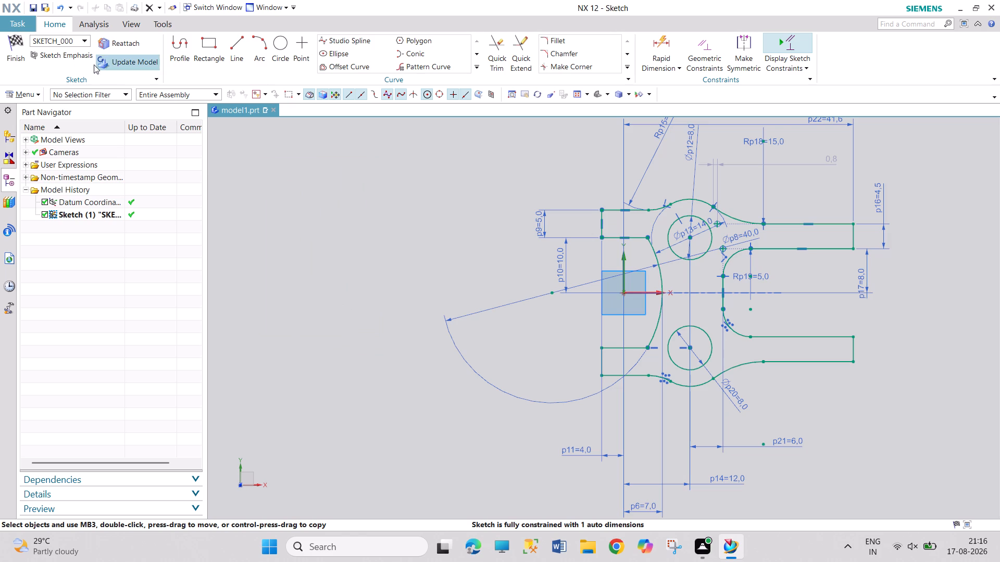
# Finish the profile sketch and return to the modelling environment.
pyautogui.click(14, 48)
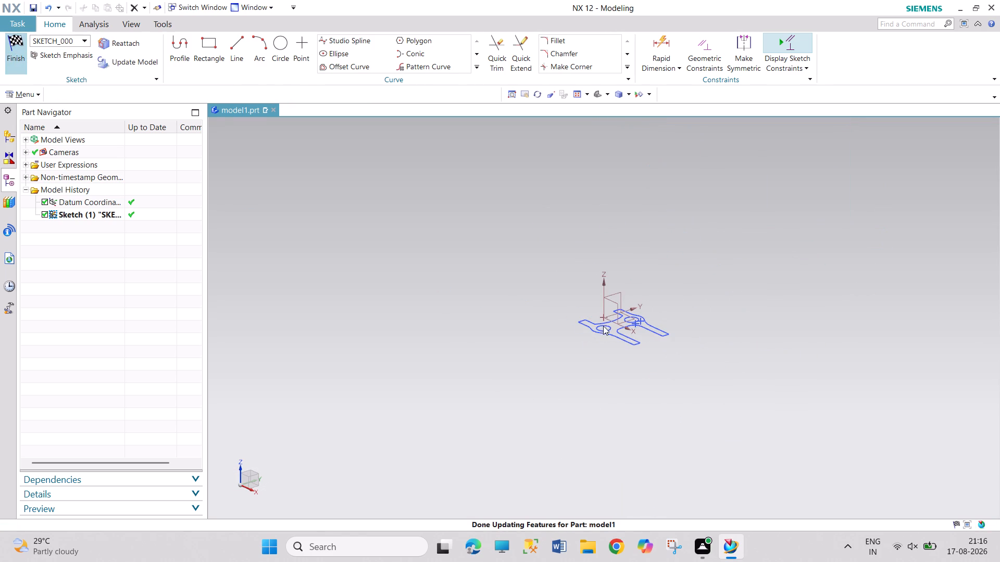
# Extrude the whole profile sketch with a symmetric value of 20 mm.
pyautogui.scroll(-2, 605, 325)
pyautogui.scroll(7, 609, 337)
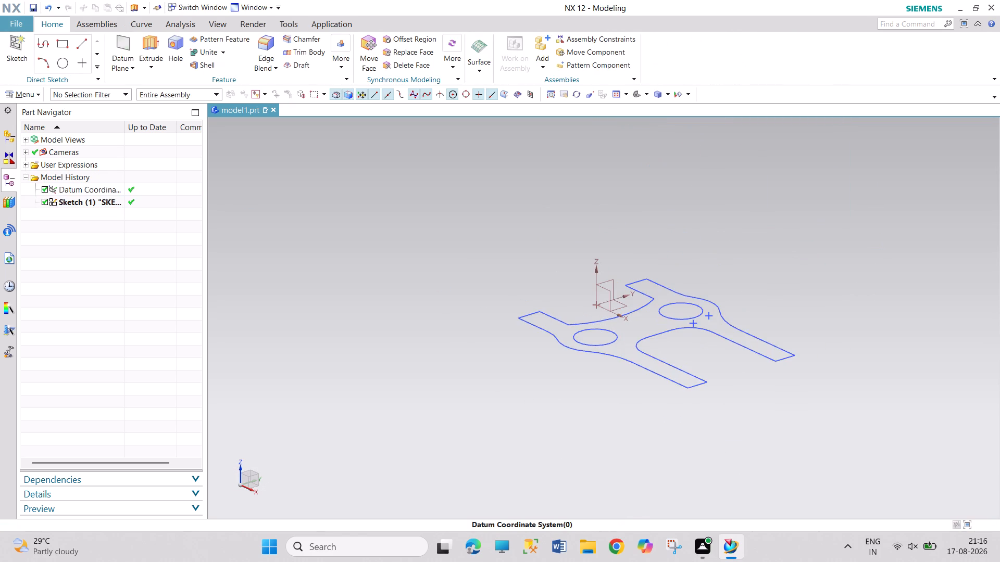
pyautogui.scroll(3, 603, 306)
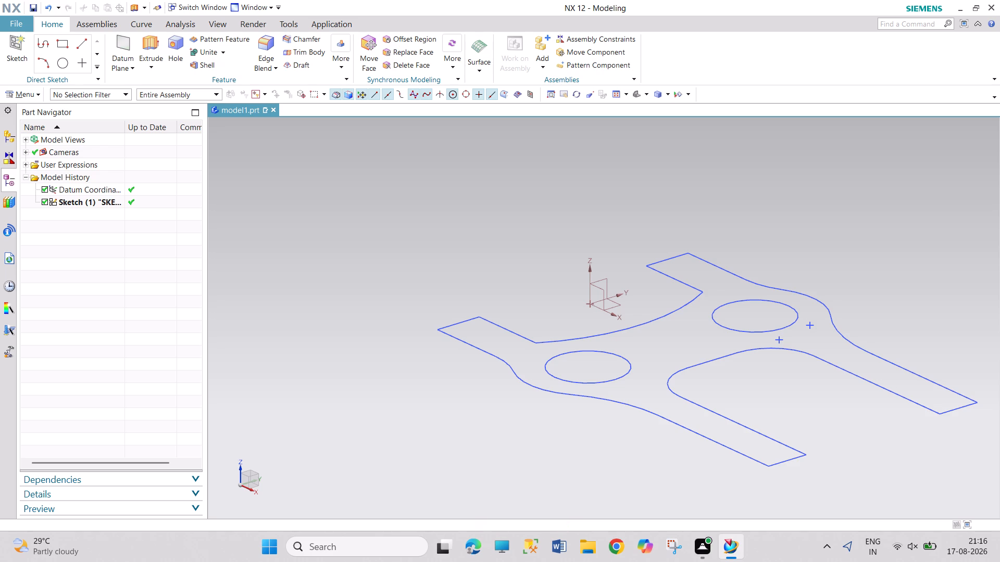
pyautogui.click(35, 93)
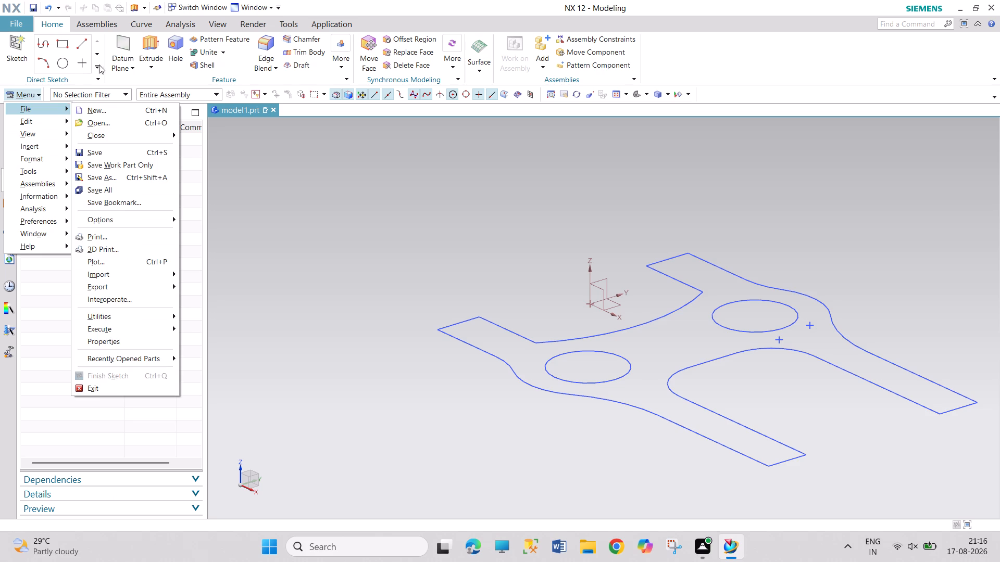
pyautogui.click(143, 49)
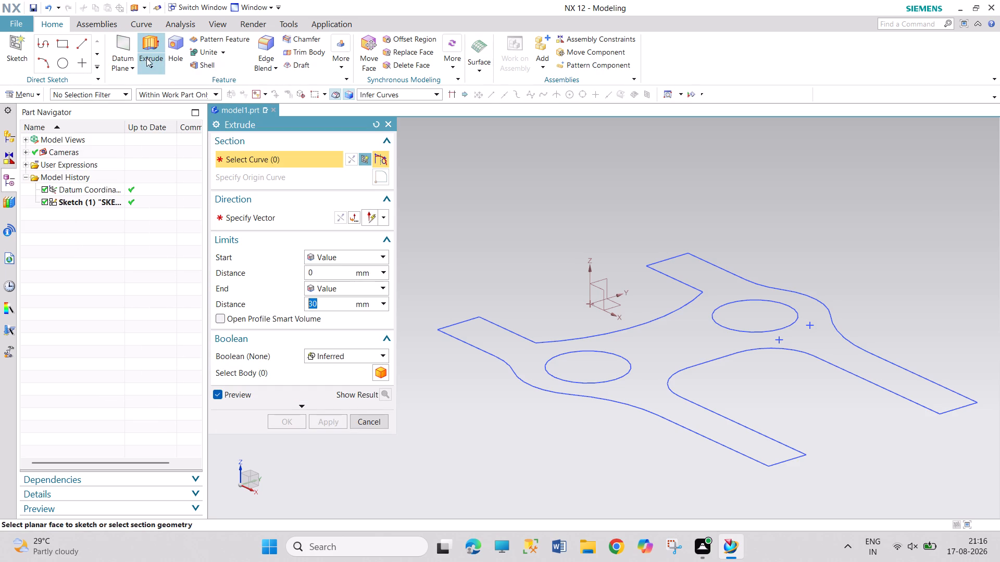
pyautogui.click(702, 440)
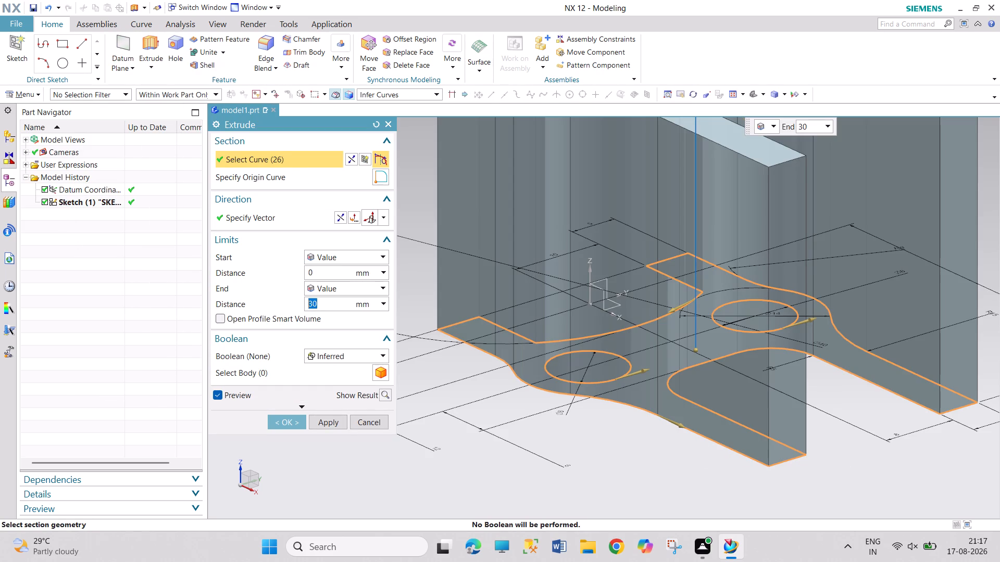
pyautogui.click(370, 256)
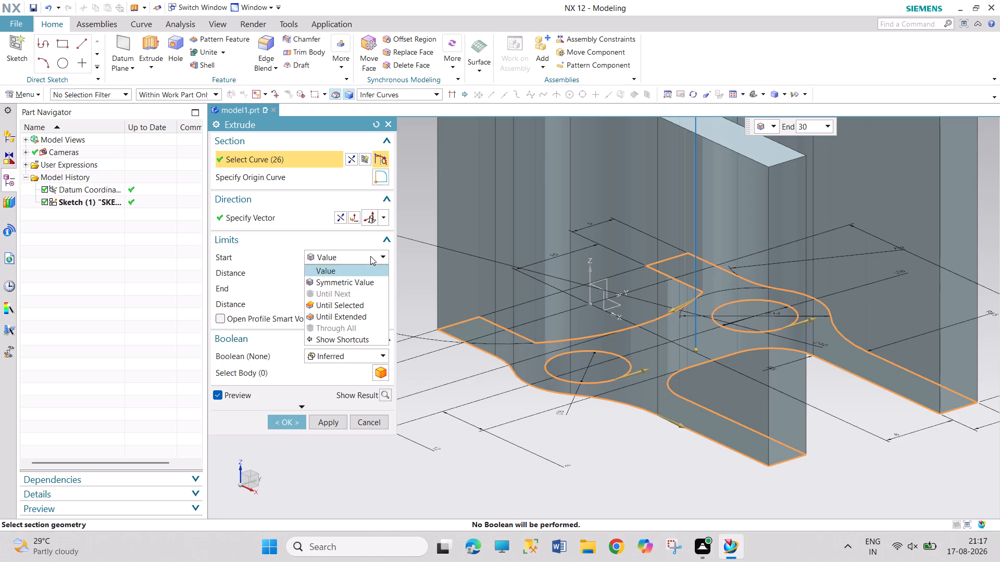
pyautogui.click(371, 284)
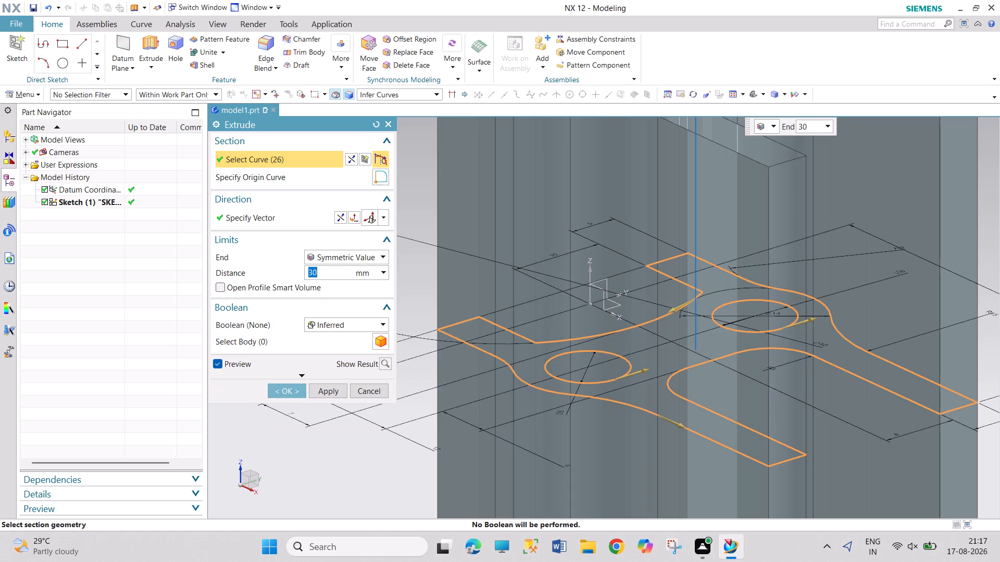
pyautogui.scroll(3, 579, 365)
pyautogui.scroll(-9, 581, 370)
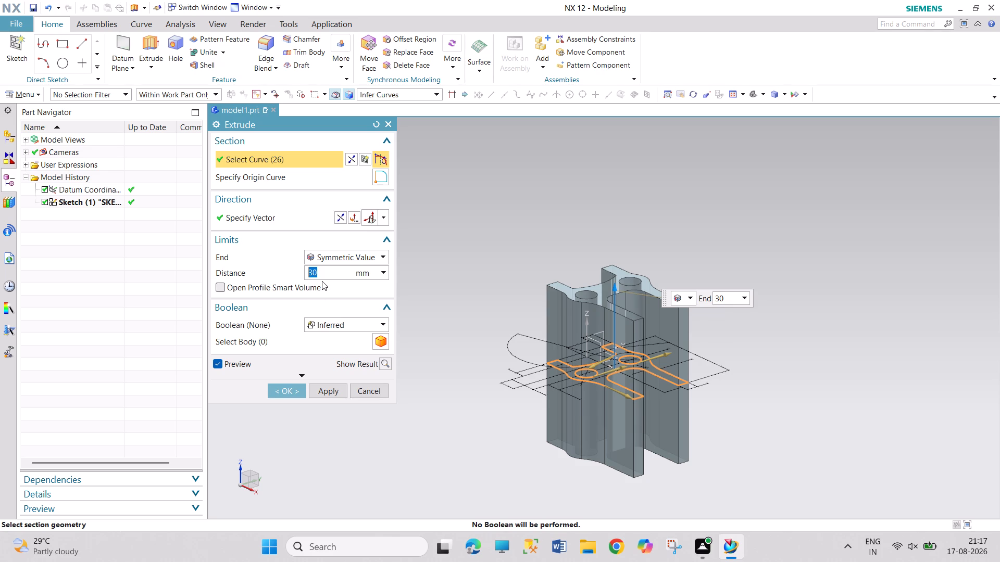
pyautogui.write('20')
pyautogui.press('Return')
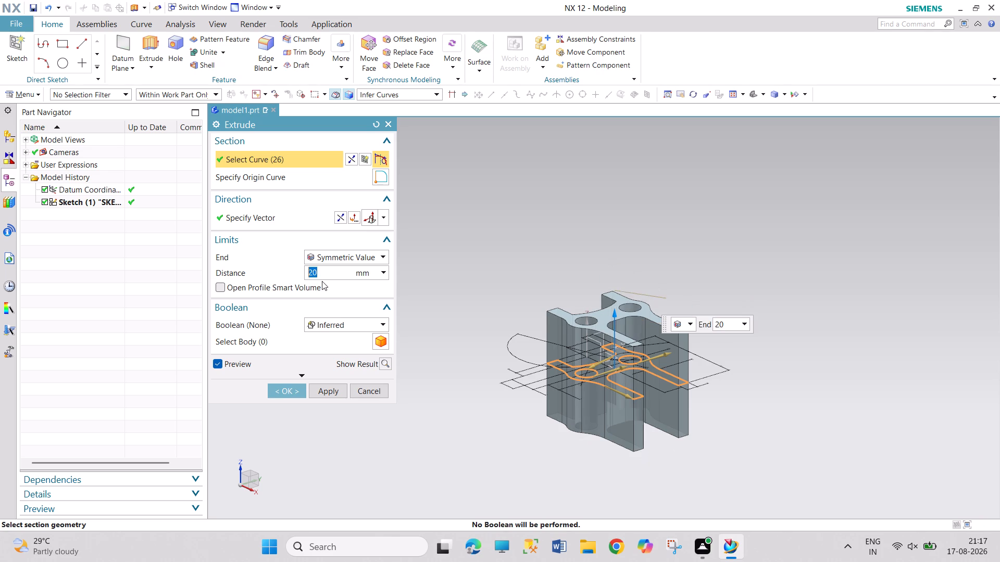
pyautogui.click(286, 393)
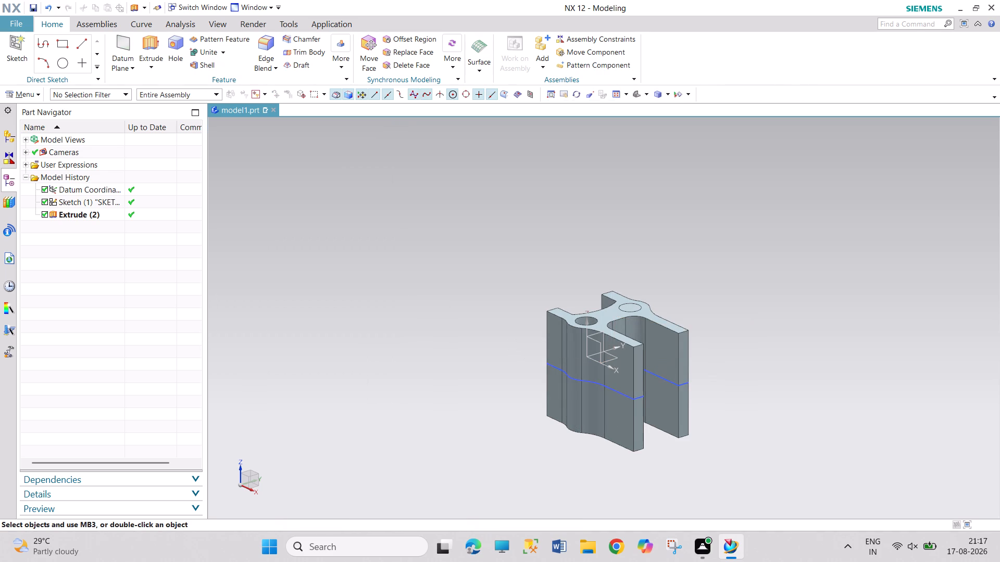
# Create a new task-environment sketch on the XZ plane of the datum coordinate system.
pyautogui.click(38, 89)
pyautogui.click(52, 145)
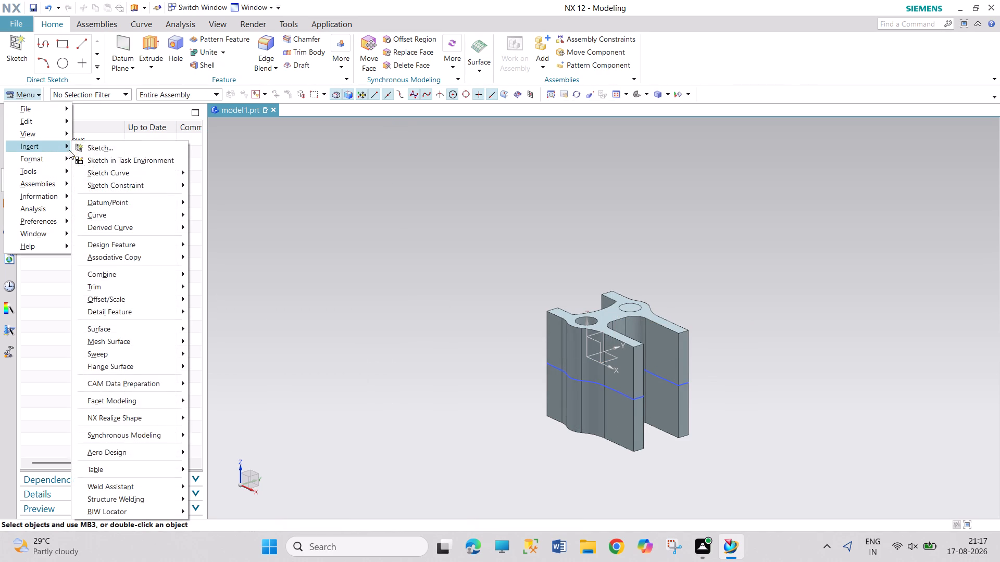
pyautogui.click(84, 160)
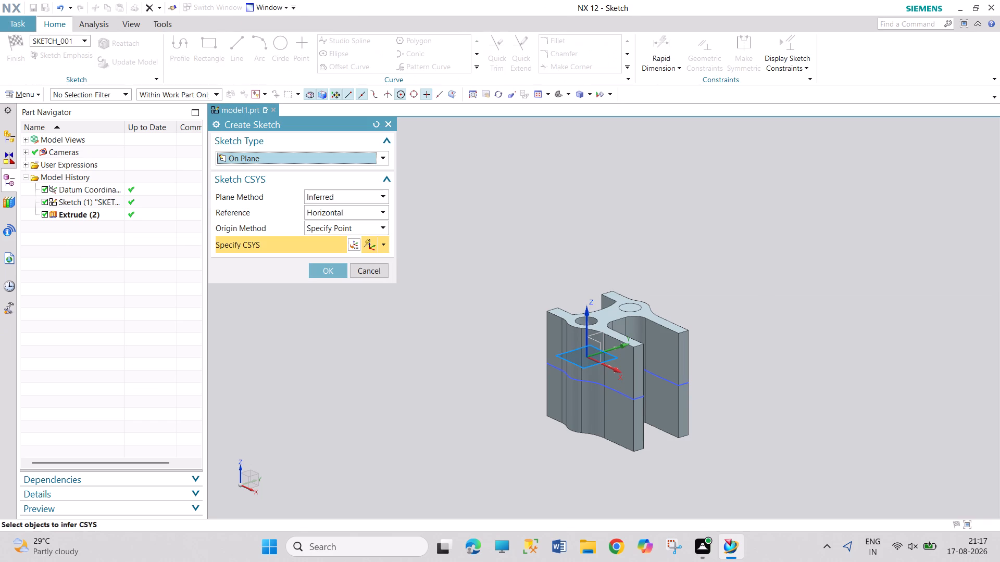
pyautogui.click(600, 357)
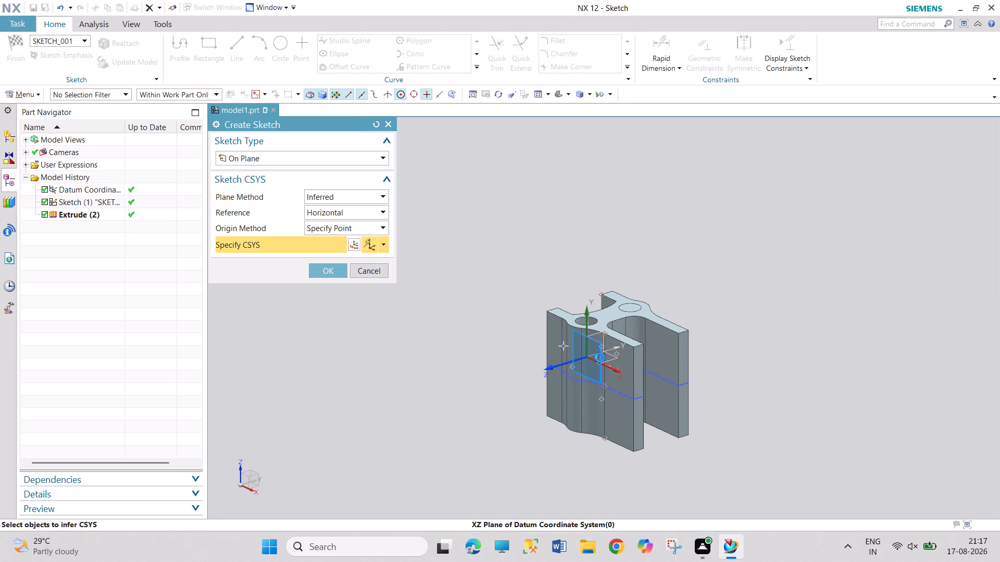
pyautogui.moveTo(754, 397); pyautogui.dragTo(726, 407, button='middle')
pyautogui.click(320, 273)
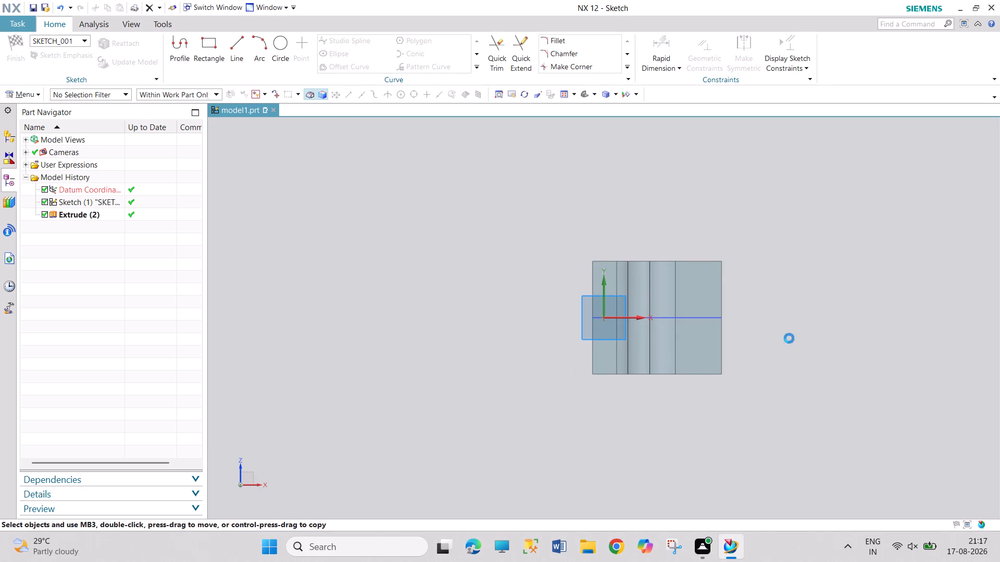
# Draw a 4 mm diameter circle centred on the sketch origin.
pyautogui.scroll(2, 706, 290)
pyautogui.scroll(2, 647, 313)
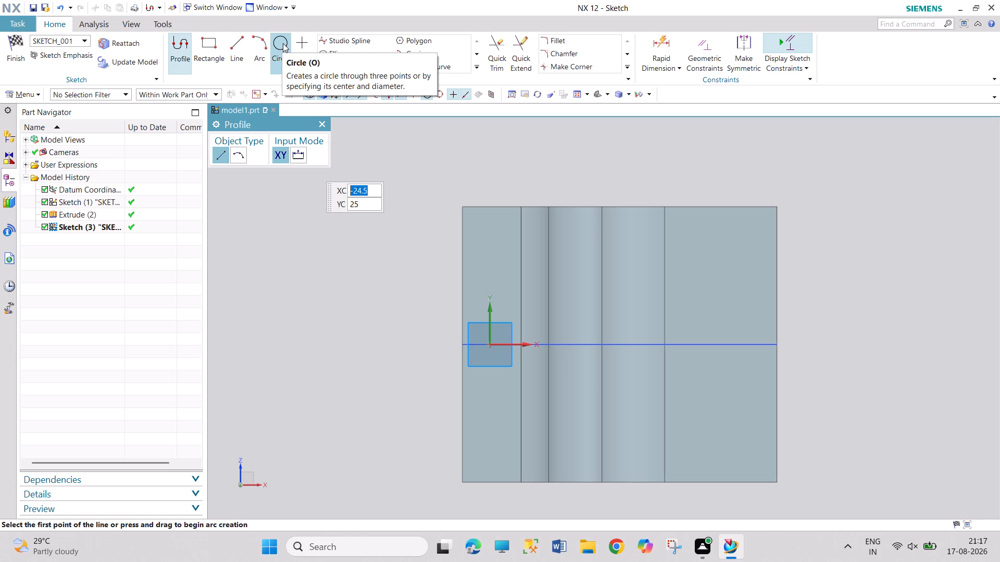
pyautogui.click(283, 43)
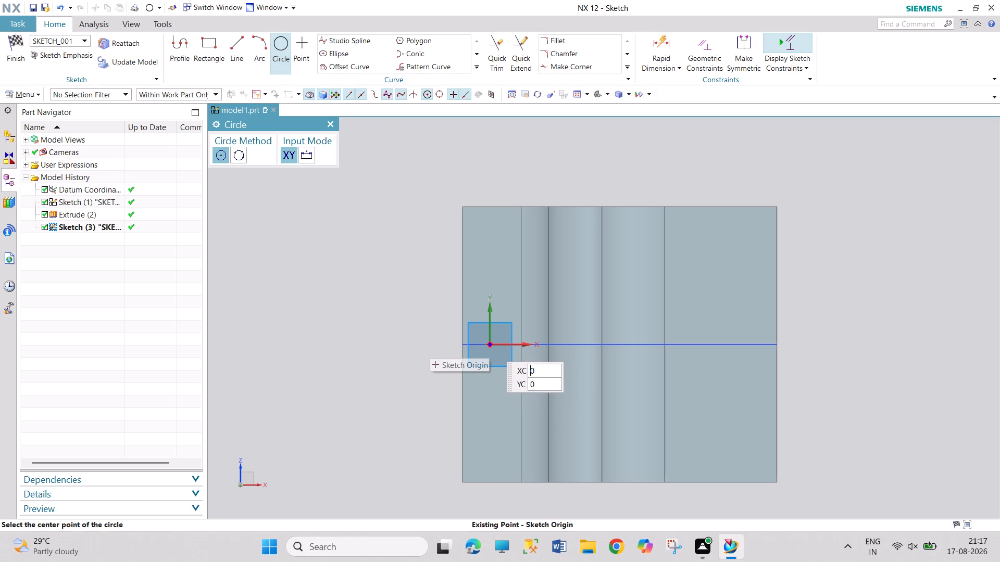
pyautogui.click(489, 343)
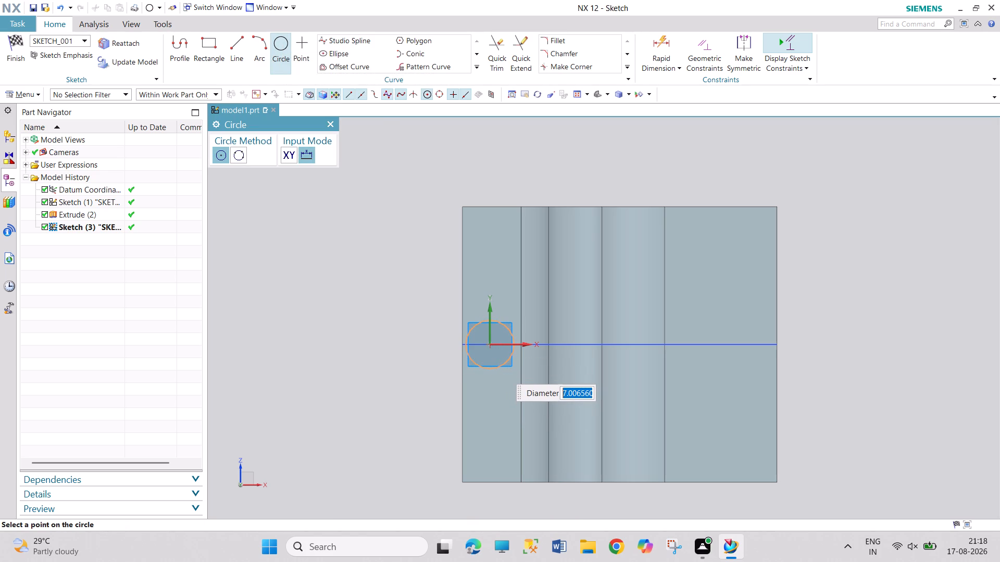
pyautogui.press('4')
pyautogui.press('Return')
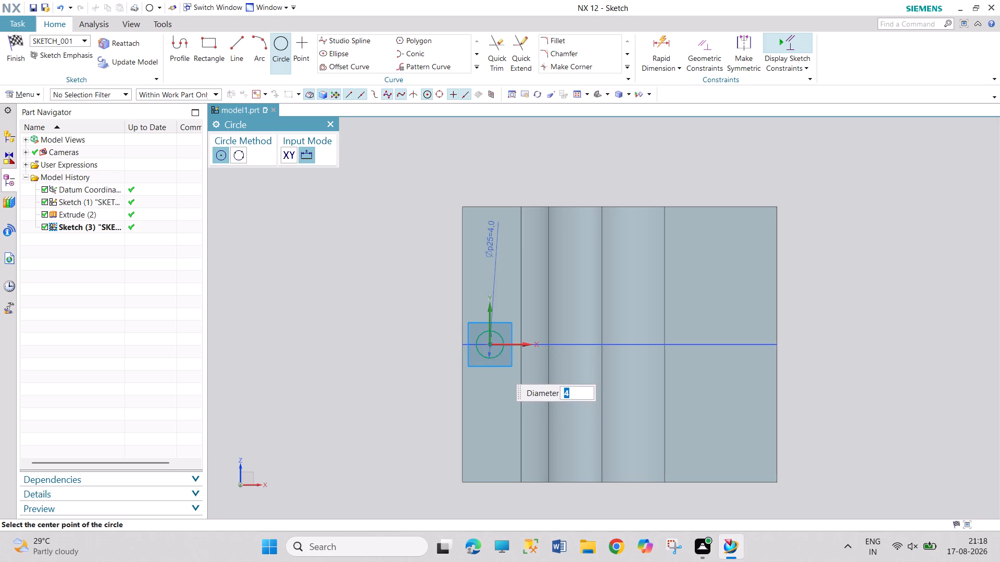
pyautogui.click(490, 344)
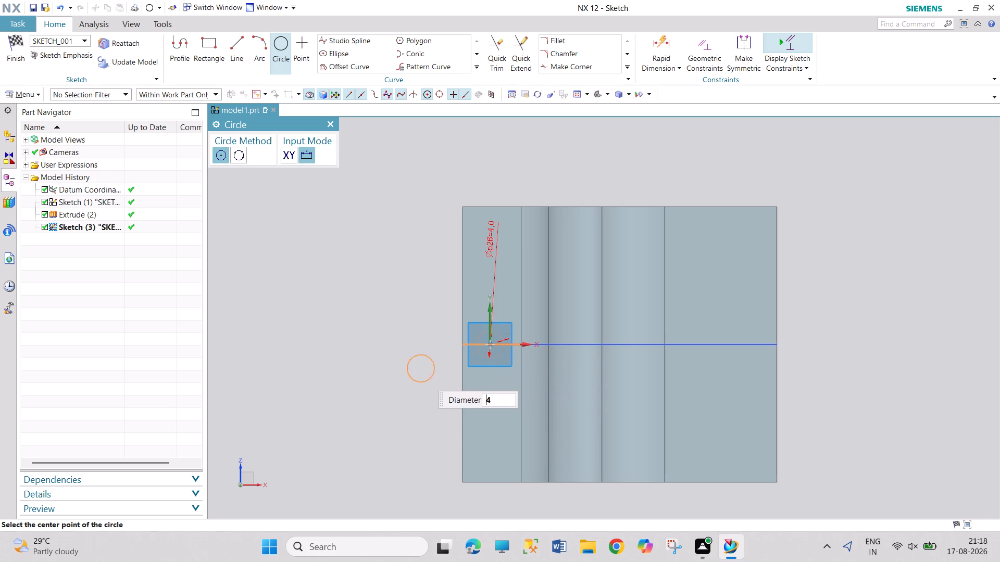
pyautogui.press('Escape')
pyautogui.press('Escape')
pyautogui.press('Escape')
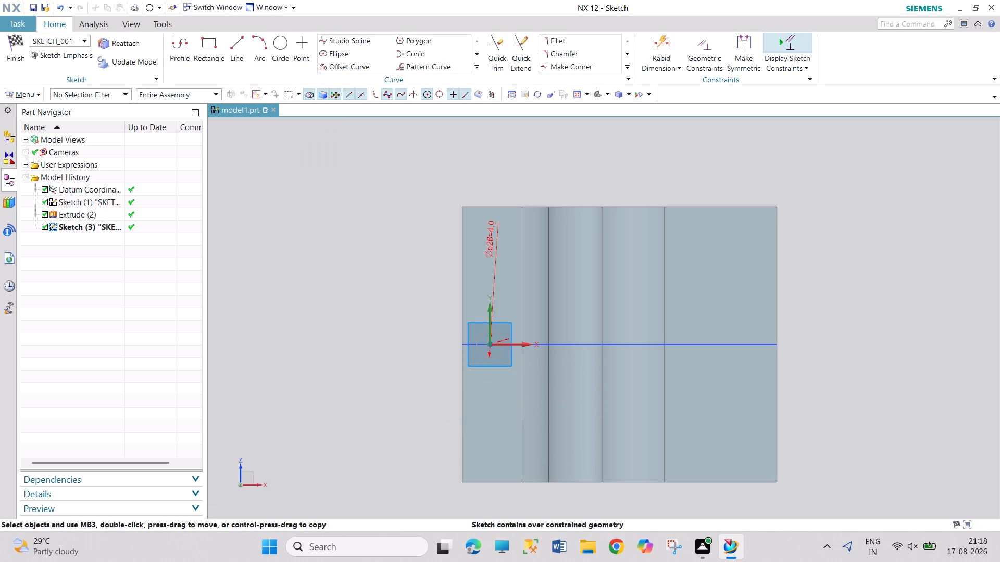
# Delete the redundant, over-constraining 4 mm diameter dimension of the circle at the origin.
pyautogui.rightClick(492, 243)
pyautogui.click(536, 378)
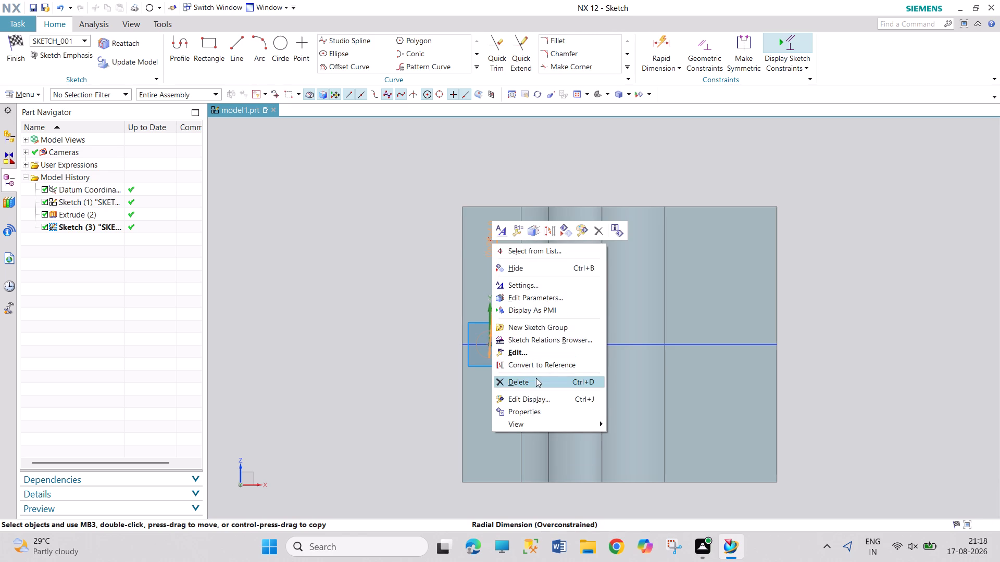
pyautogui.click(504, 301)
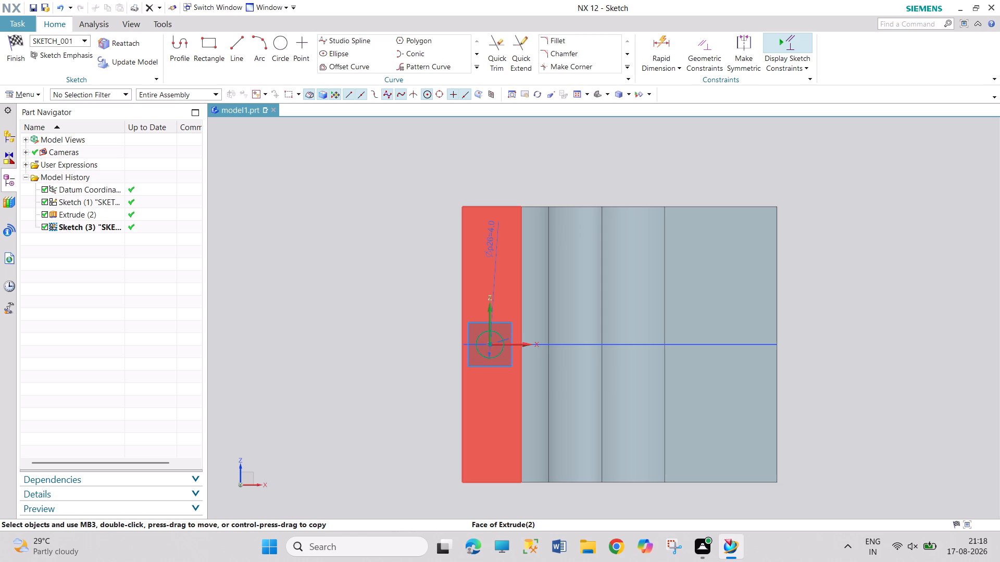
# Draw an 8 mm diameter circle centred on the sketch origin, concentric with the 4 mm circle.
pyautogui.click(283, 66)
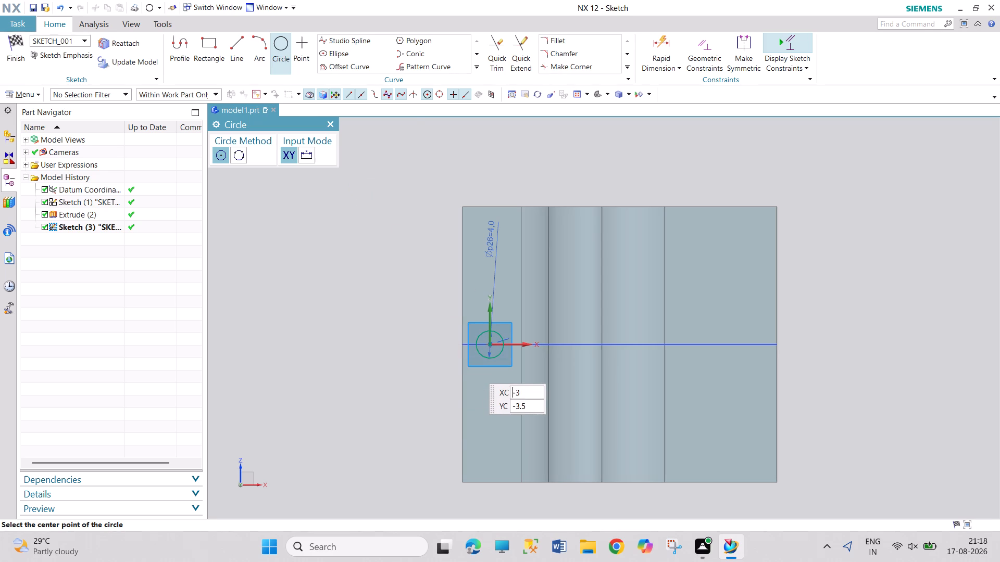
pyautogui.click(490, 344)
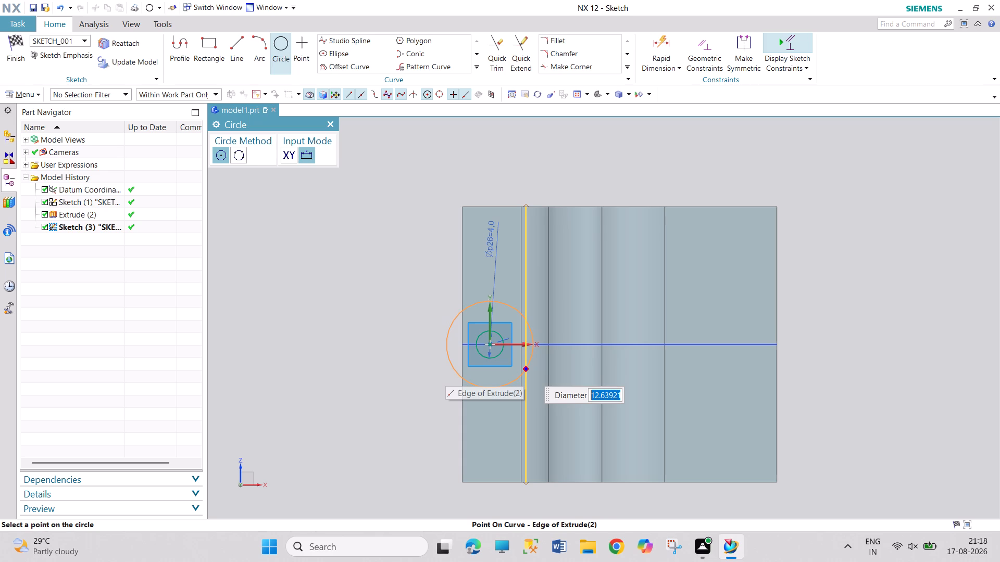
pyautogui.press('8')
pyautogui.press('Return')
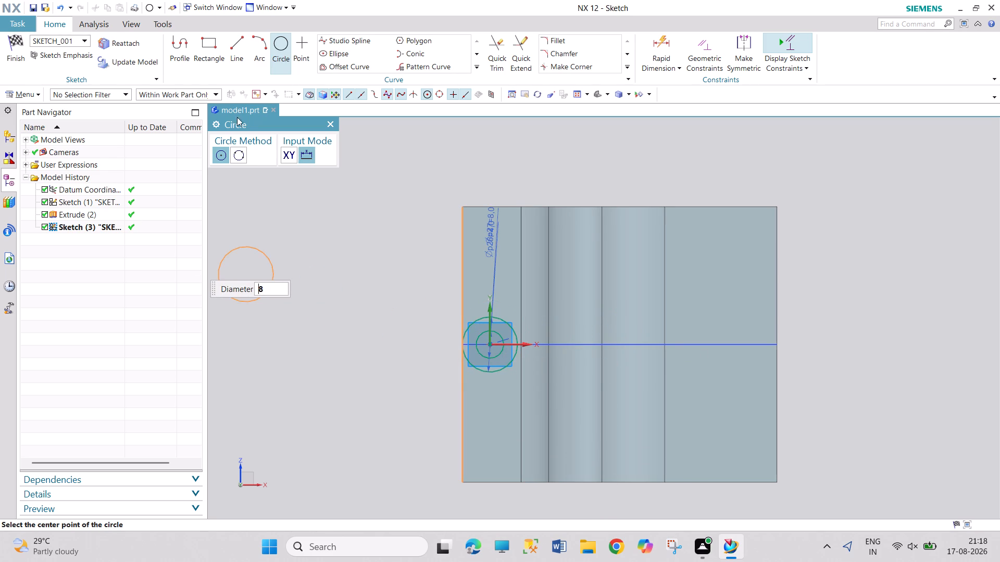
pyautogui.click(330, 117)
pyautogui.click(330, 119)
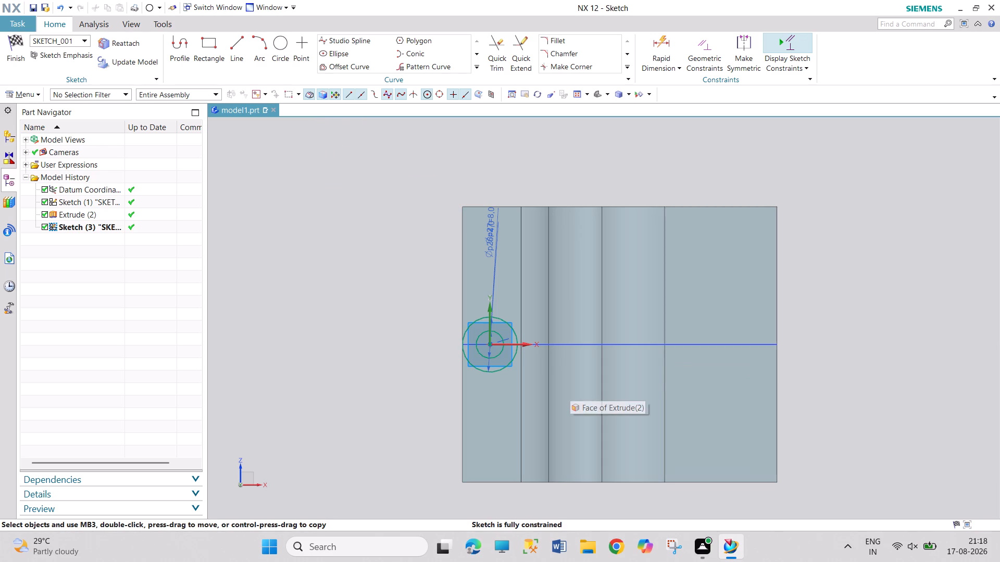
# Draw a horizontal line about 24 mm long in the positive X direction from the lowest point of the 8 mm circle.
pyautogui.click(233, 53)
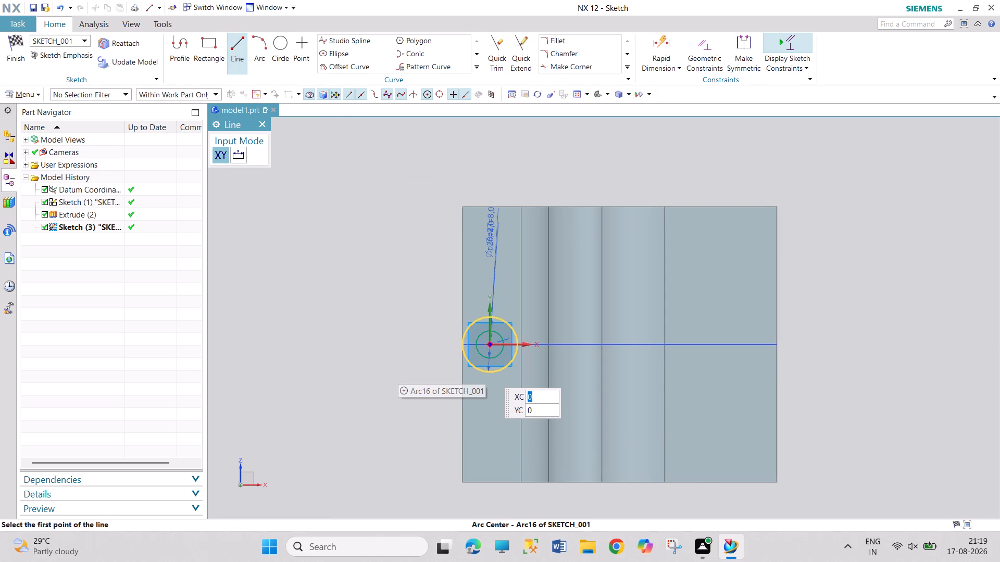
pyautogui.click(491, 373)
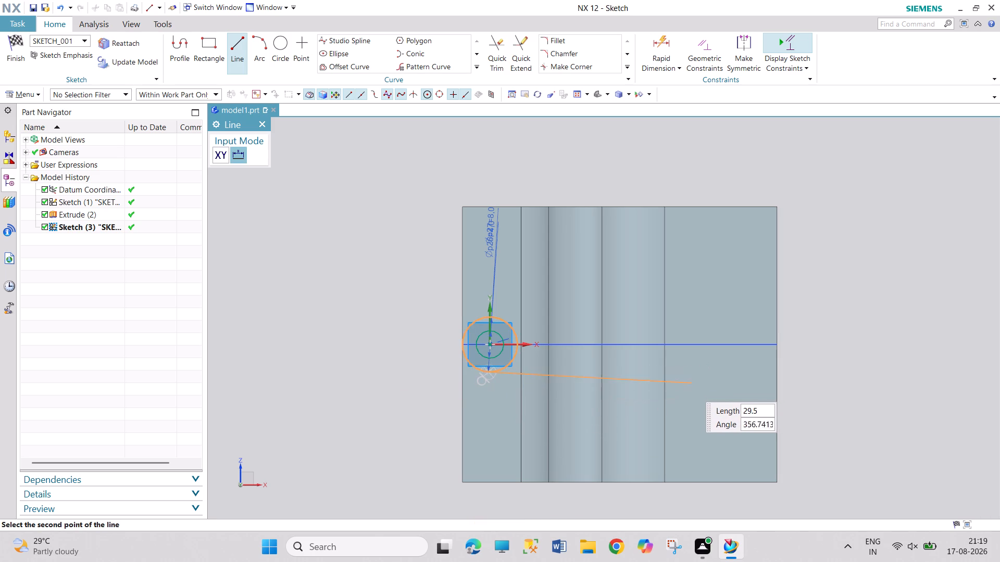
pyautogui.click(657, 377)
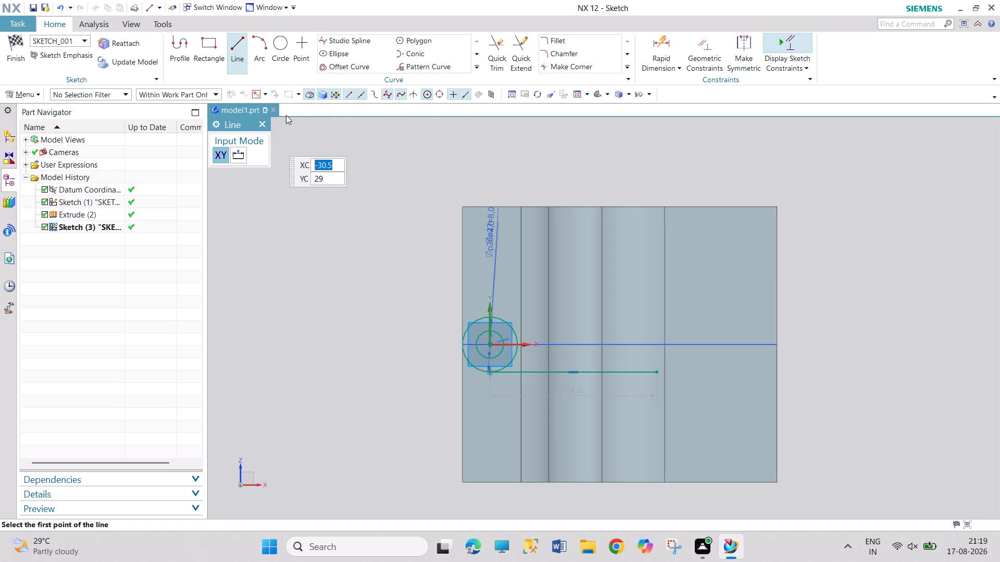
# Draw a 6 mm diameter circle beyond the line's free end, below the X axis.
pyautogui.click(275, 54)
pyautogui.click(727, 396)
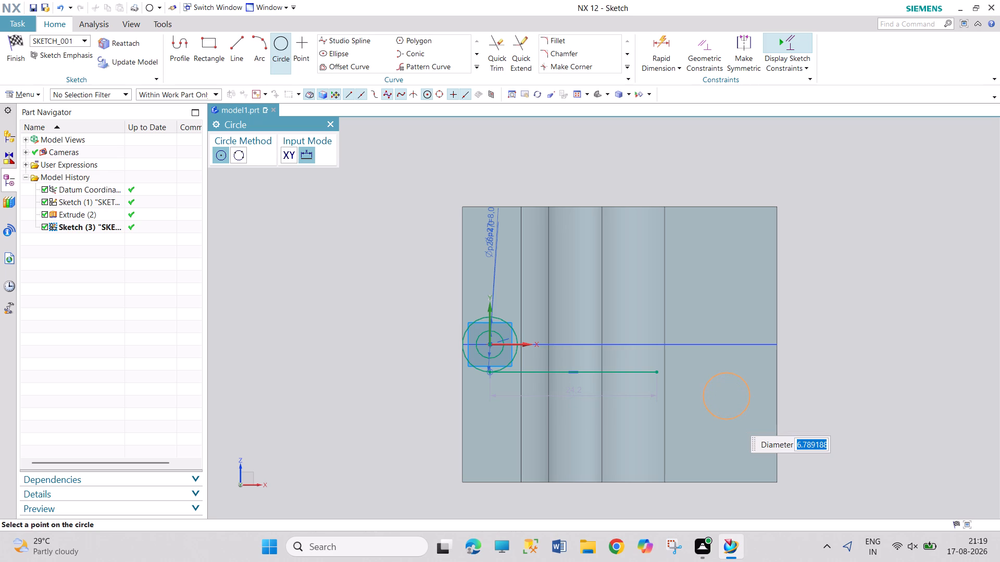
pyautogui.press('6')
pyautogui.press('Return')
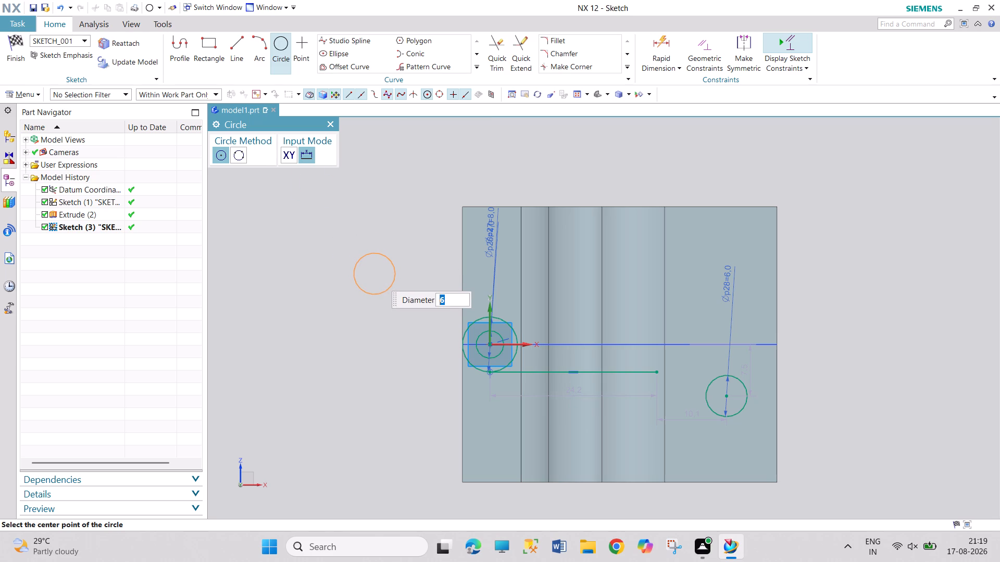
# Draw a 67 mm diameter circle centred below the extruded body so that its upper arc spans the small circles.
pyautogui.write('65')
pyautogui.write('+2')
pyautogui.press('Return')
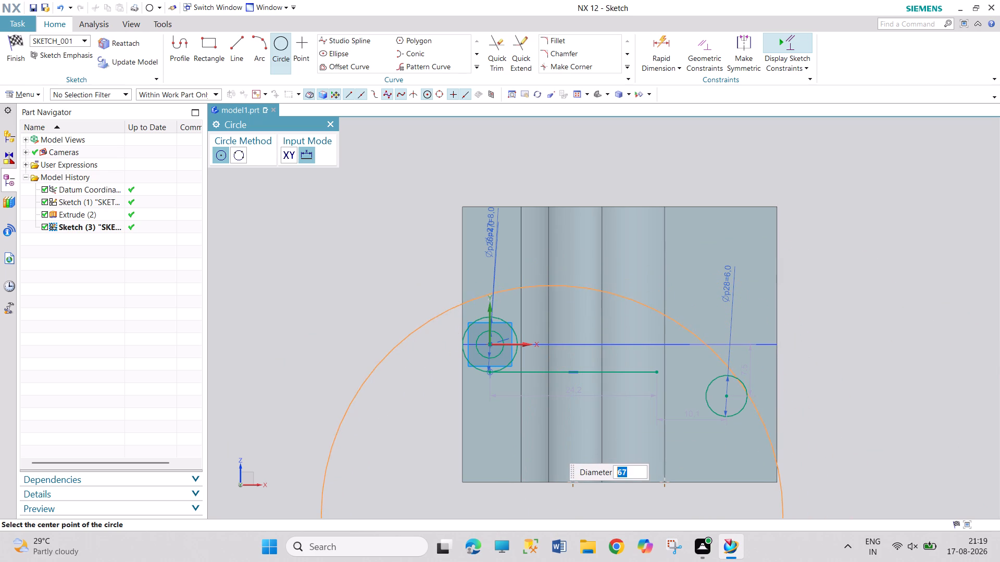
pyautogui.click(582, 507)
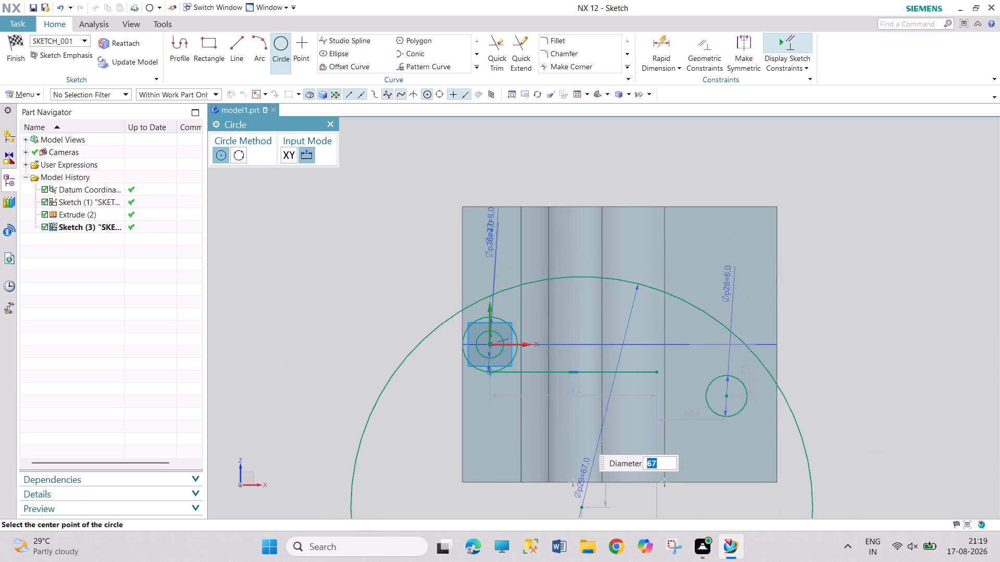
pyautogui.press('Escape')
pyautogui.press('Escape')
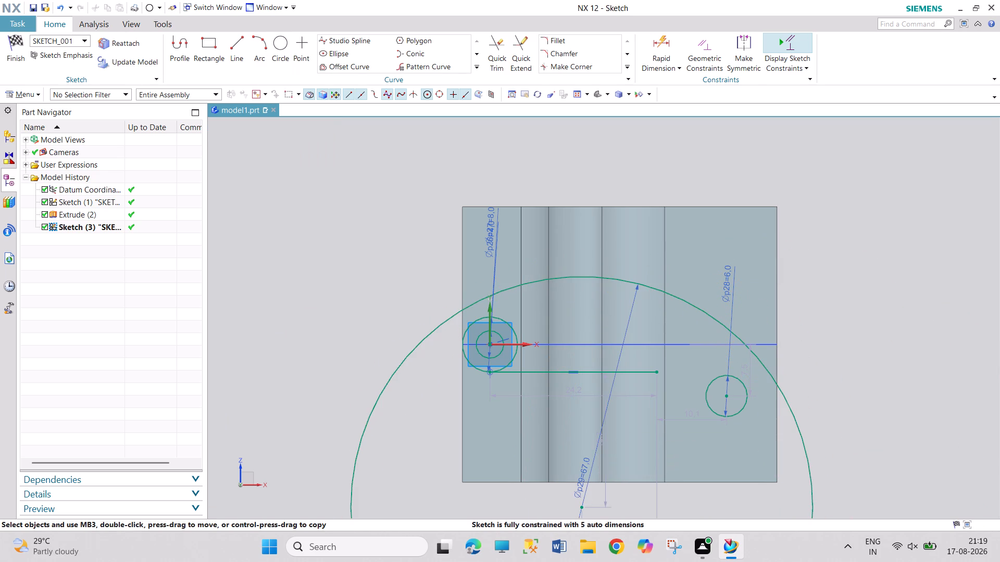
pyautogui.press('Escape')
# Apply tangent constraints between the 67 mm circle and both the 8 mm circle and the 6 mm circle.
pyautogui.click(580, 46)
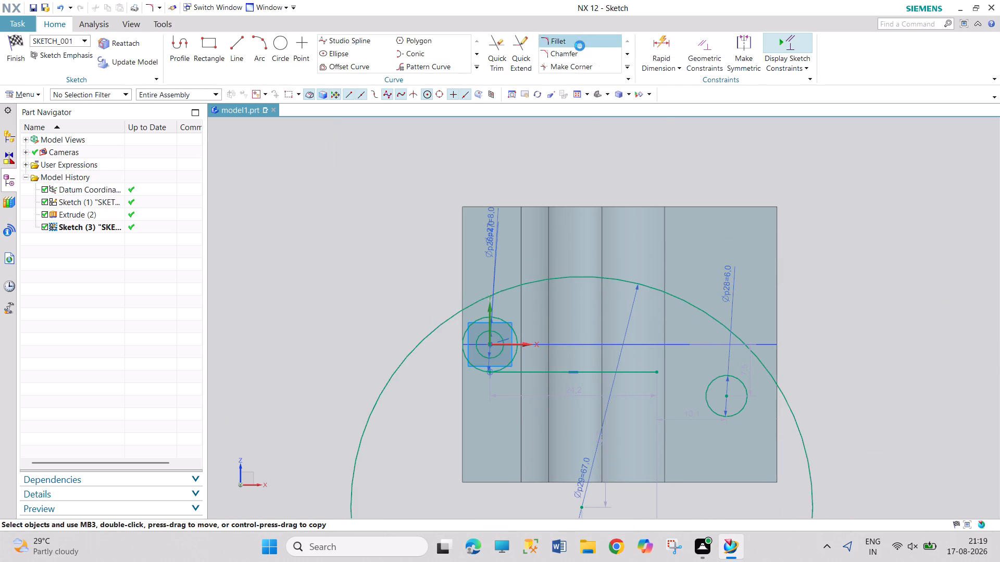
pyautogui.click(309, 122)
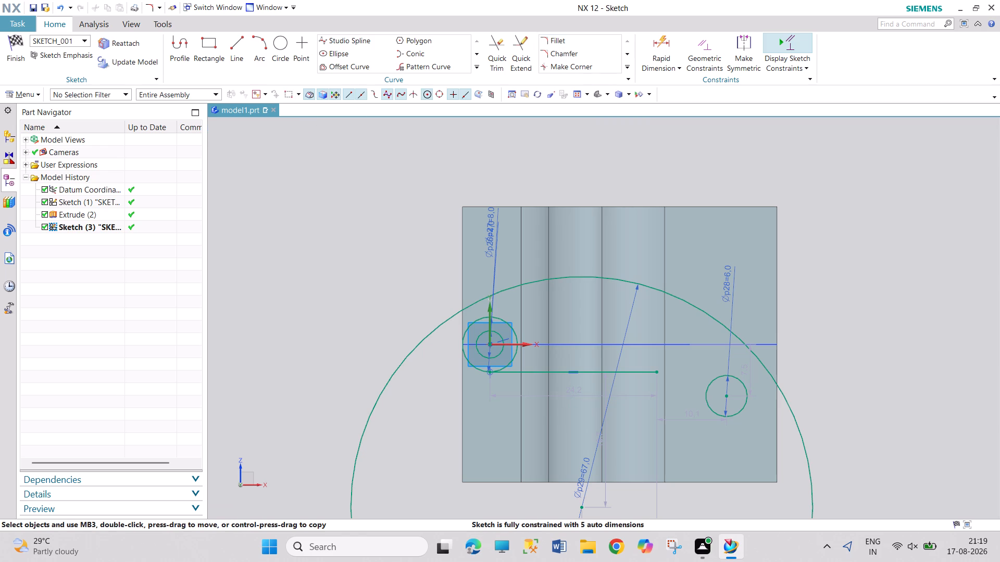
pyautogui.click(704, 50)
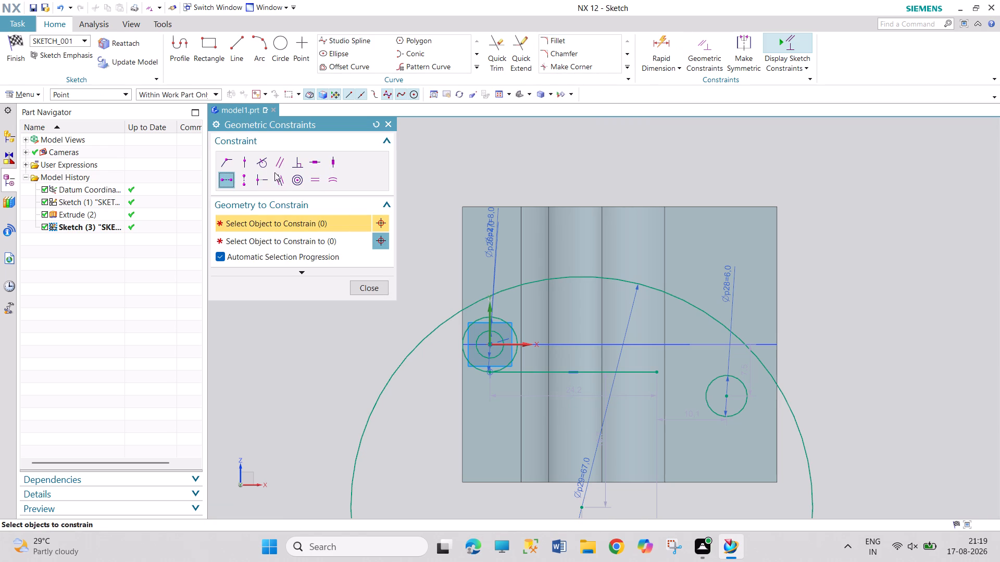
pyautogui.click(263, 159)
pyautogui.click(464, 310)
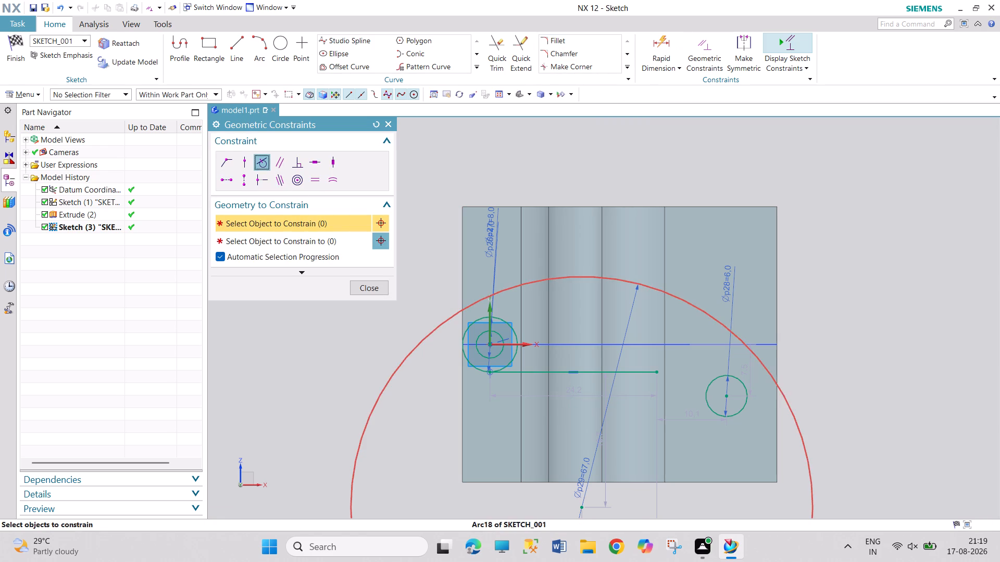
pyautogui.click(477, 323)
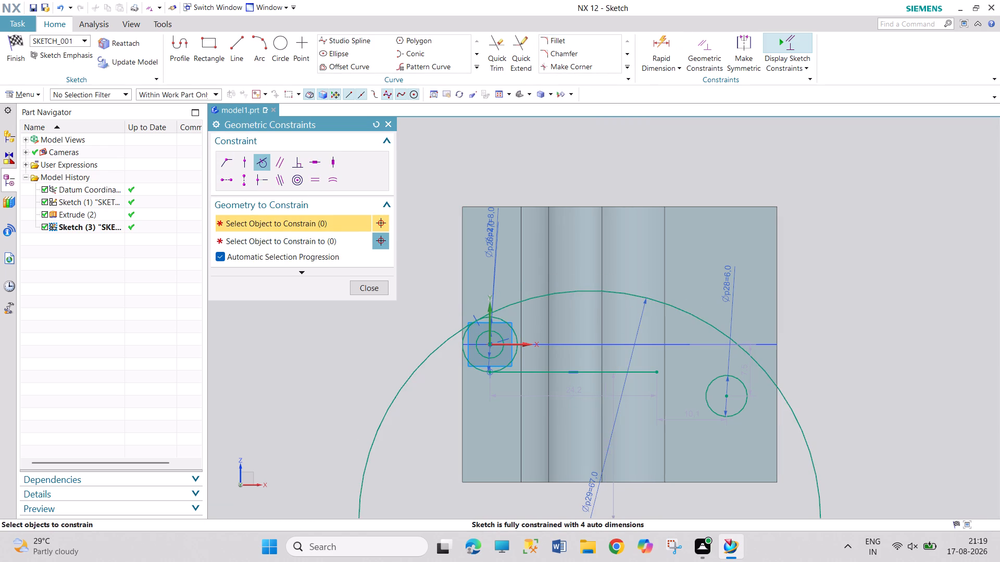
pyautogui.click(744, 404)
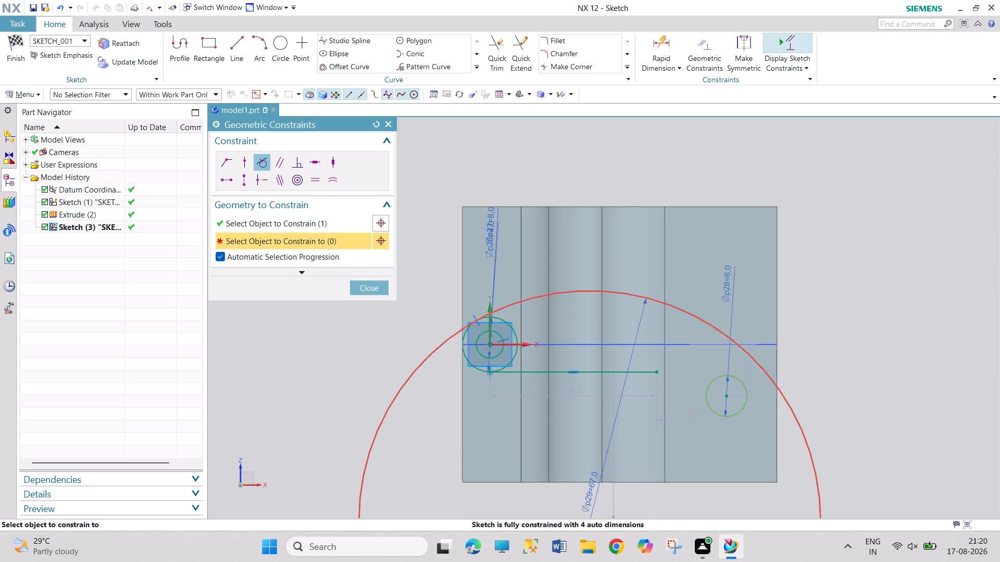
pyautogui.click(769, 382)
pyautogui.press('Escape')
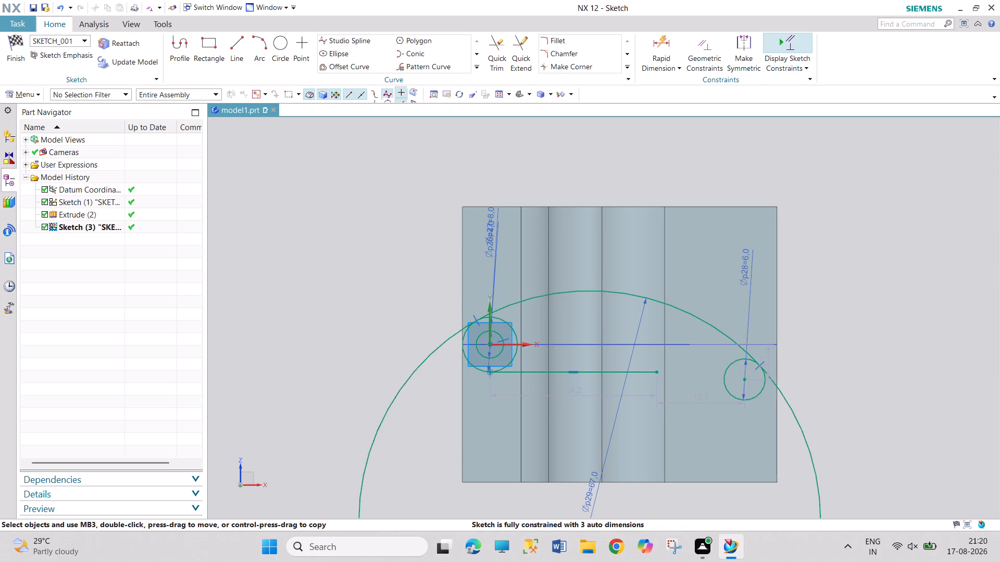
pyautogui.press('Escape')
pyautogui.press('Escape')
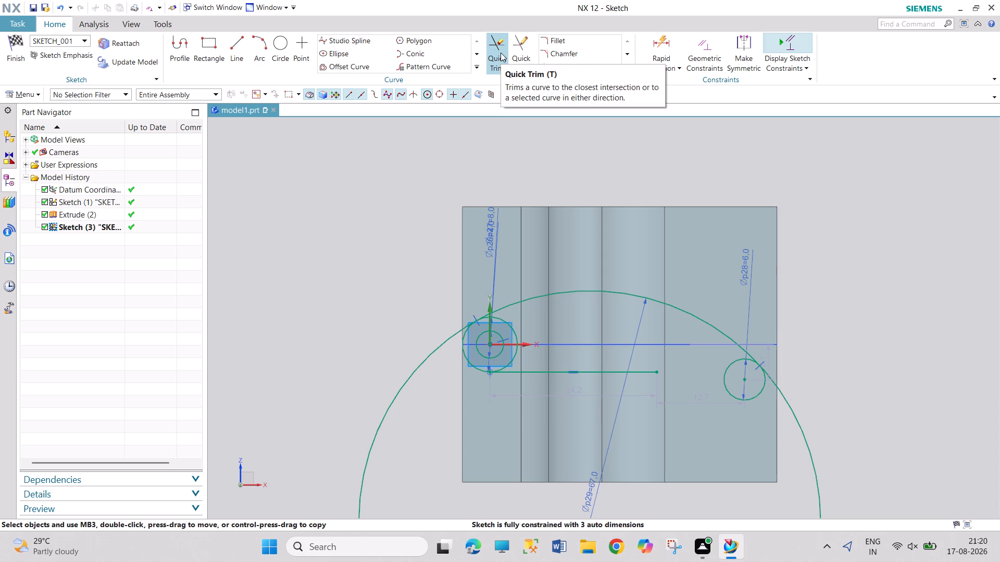
# Dimension the vertical distance between the sketch origin and the 6 mm circle's centre as 10.35 mm.
pyautogui.click(653, 47)
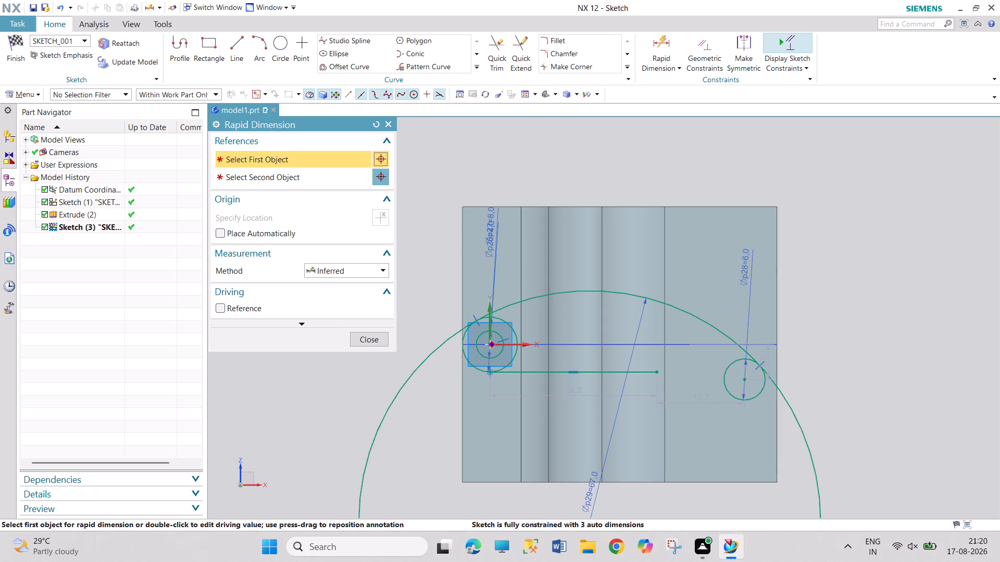
pyautogui.click(491, 343)
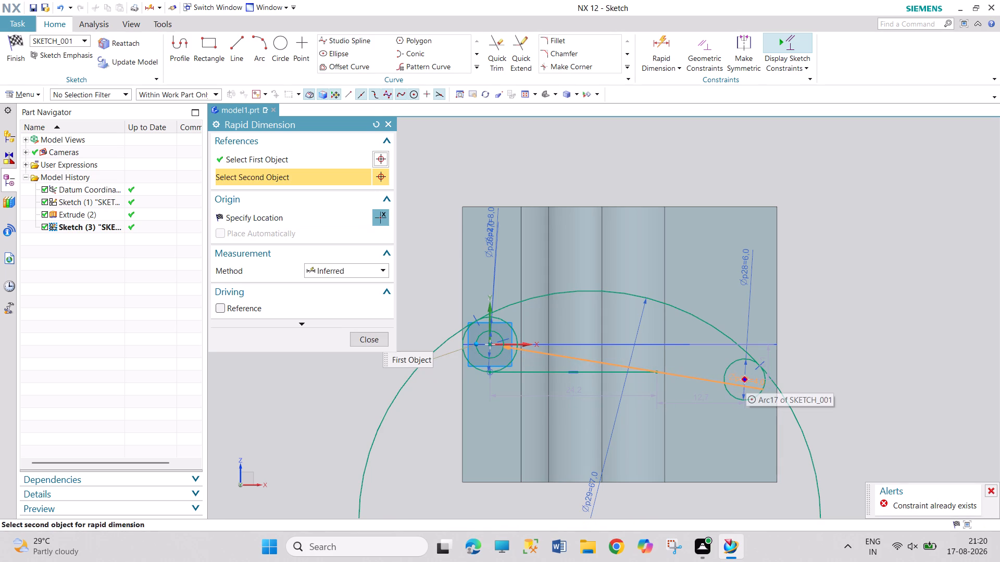
pyautogui.click(744, 379)
pyautogui.click(822, 363)
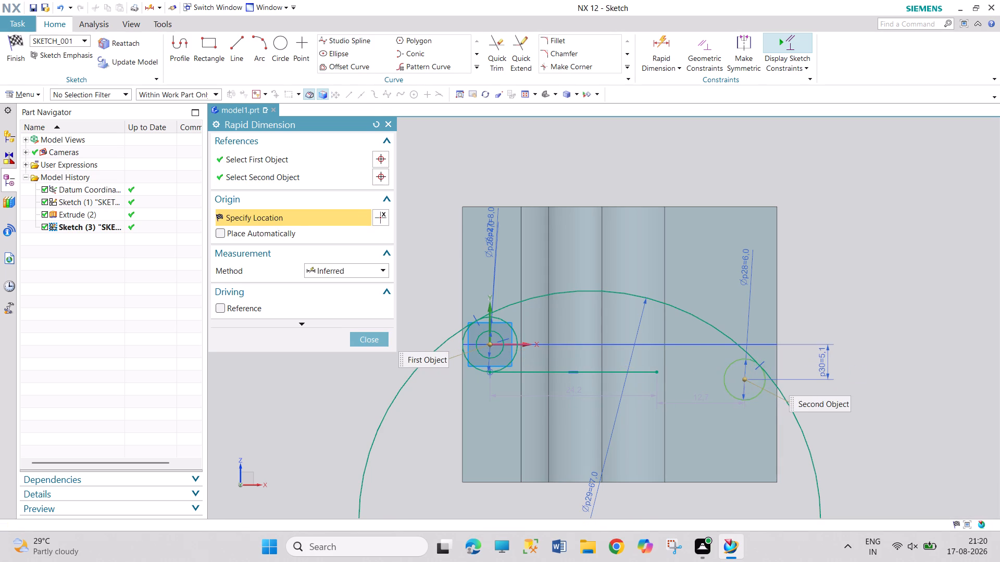
pyautogui.write('10')
pyautogui.write('.35')
pyautogui.press('Return')
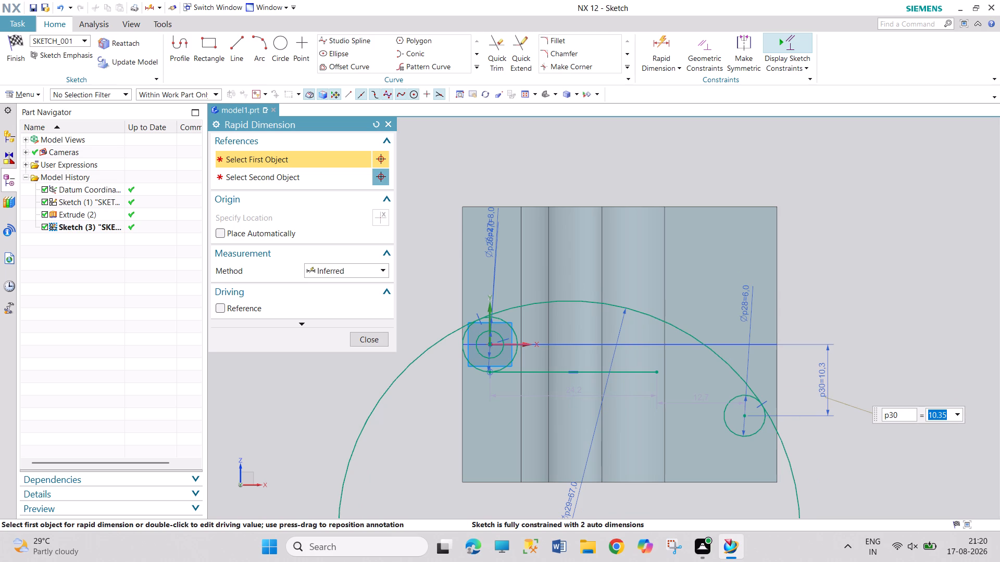
pyautogui.click(391, 124)
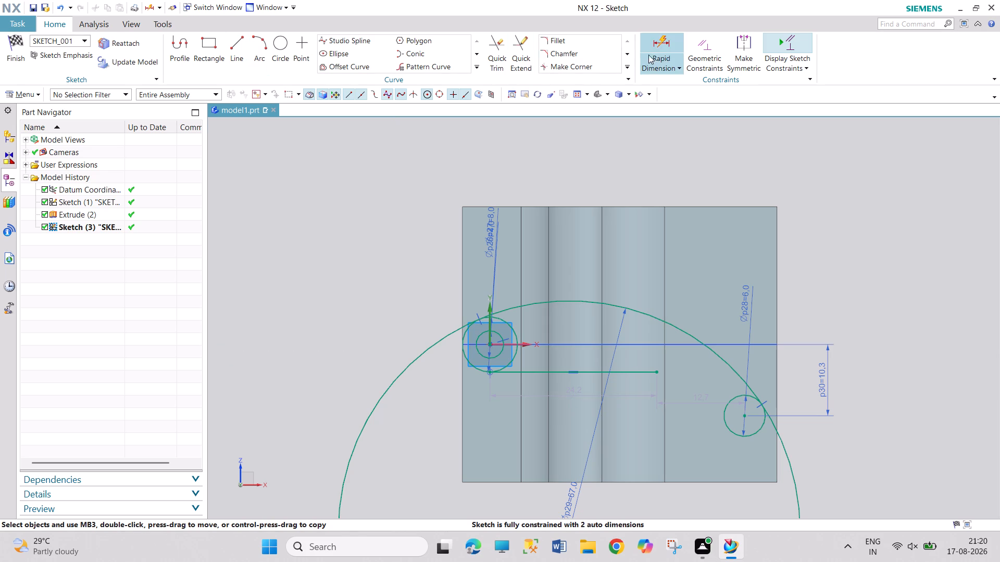
# Dimension the horizontal distance between the sketch origin and the 6 mm circle's centre as 38.64 mm.
pyautogui.moveTo(661, 47); pyautogui.dragTo(655, 59)
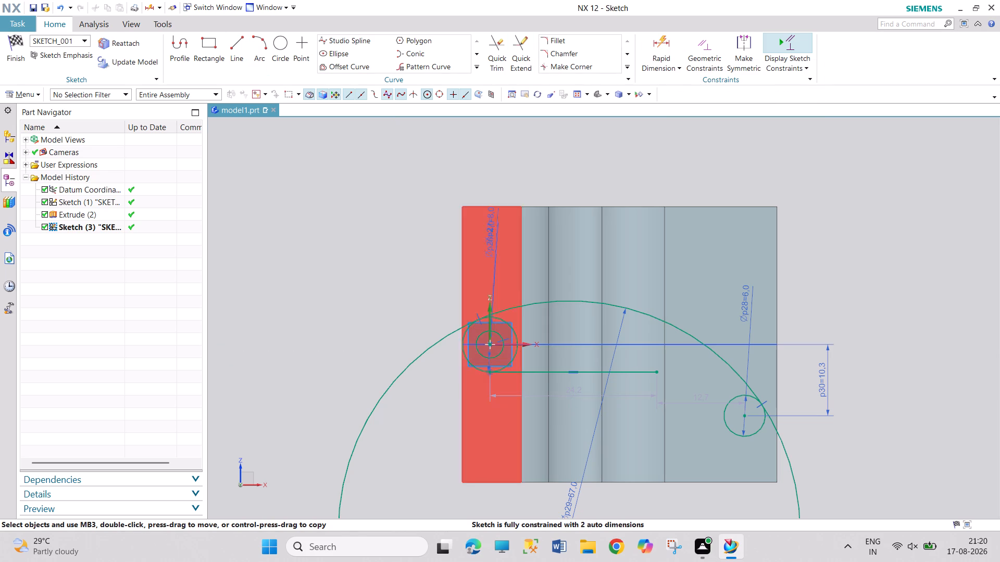
pyautogui.moveTo(490, 345); pyautogui.dragTo(490, 350)
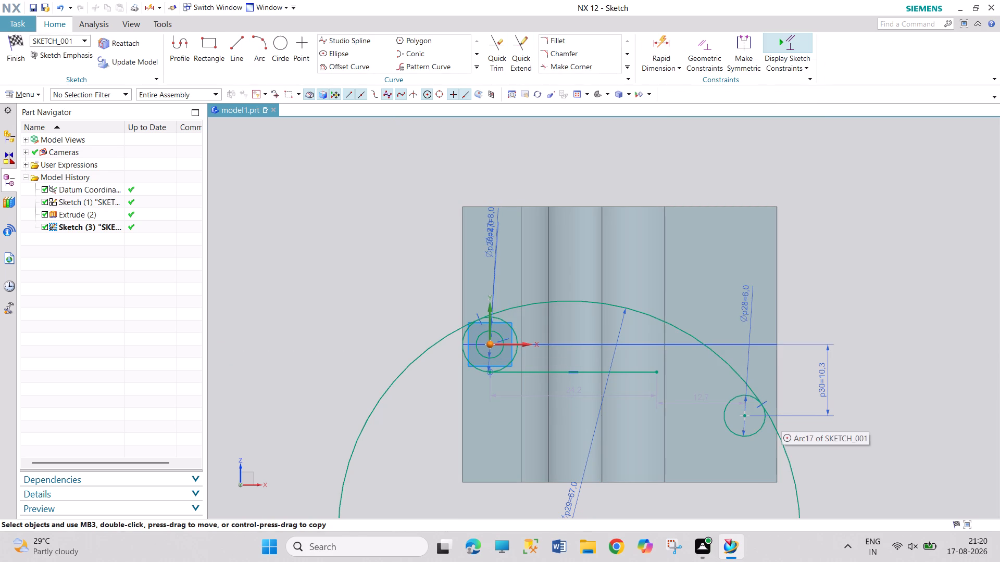
pyautogui.click(744, 416)
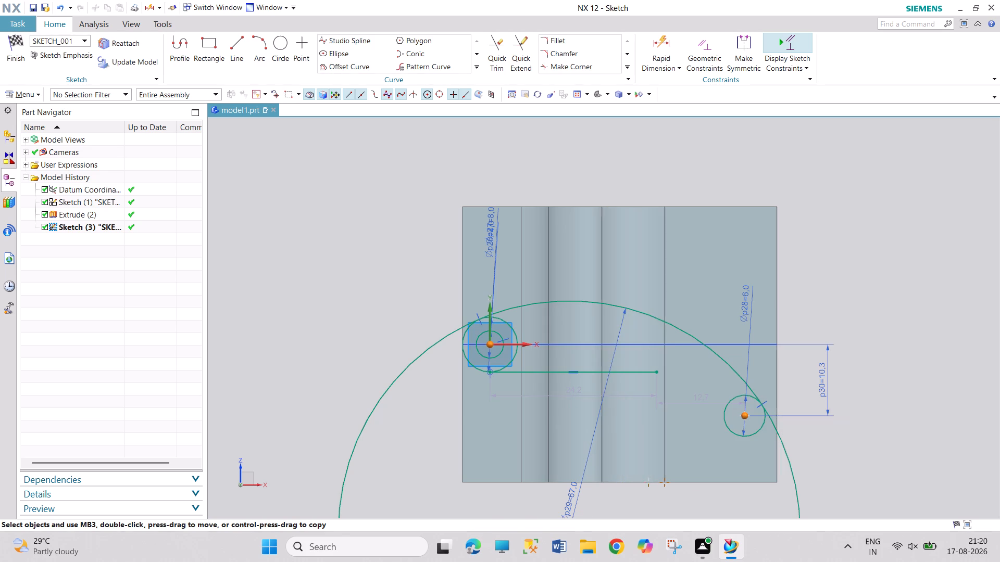
pyautogui.click(664, 50)
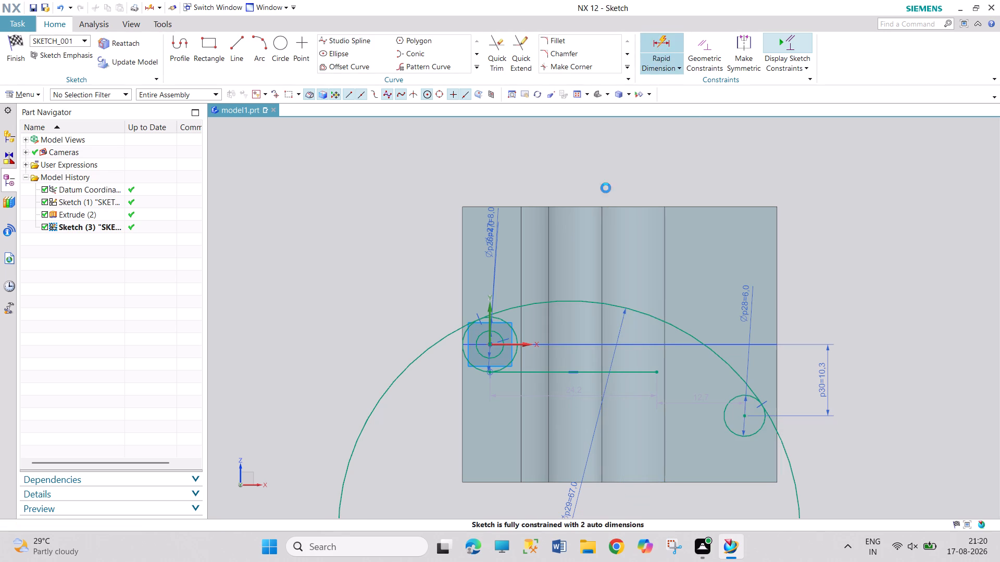
pyautogui.click(489, 345)
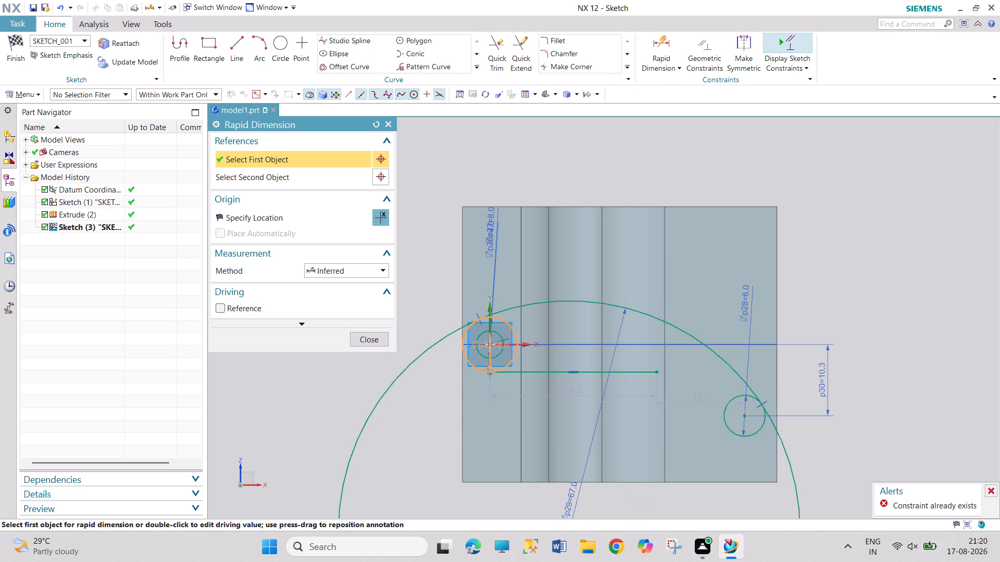
pyautogui.click(743, 416)
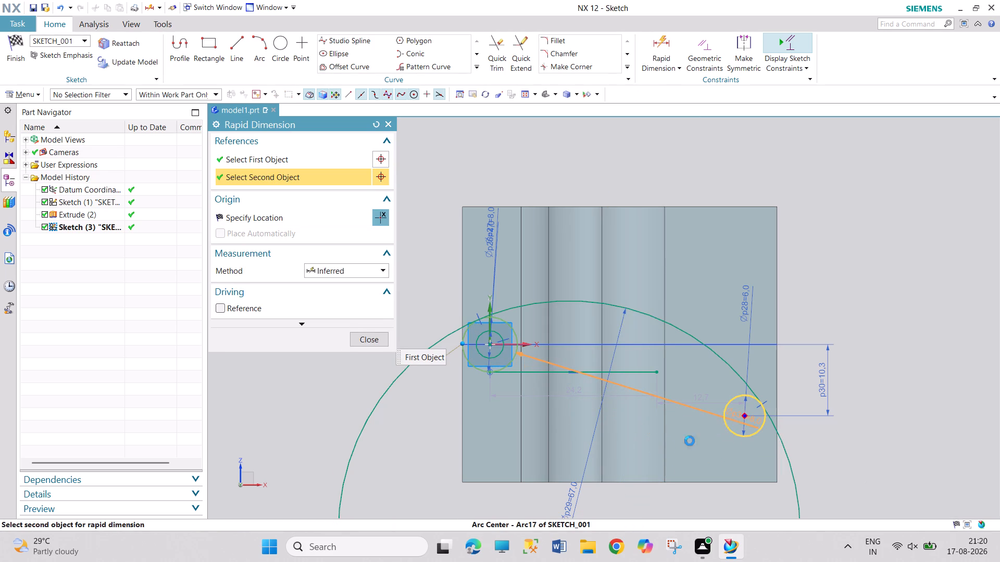
pyautogui.click(640, 494)
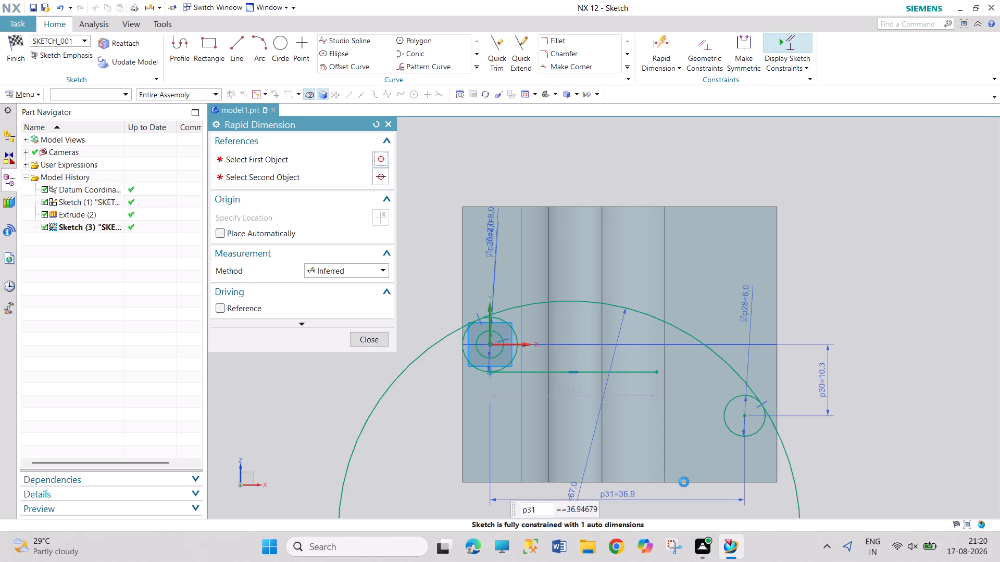
pyautogui.write('38.64')
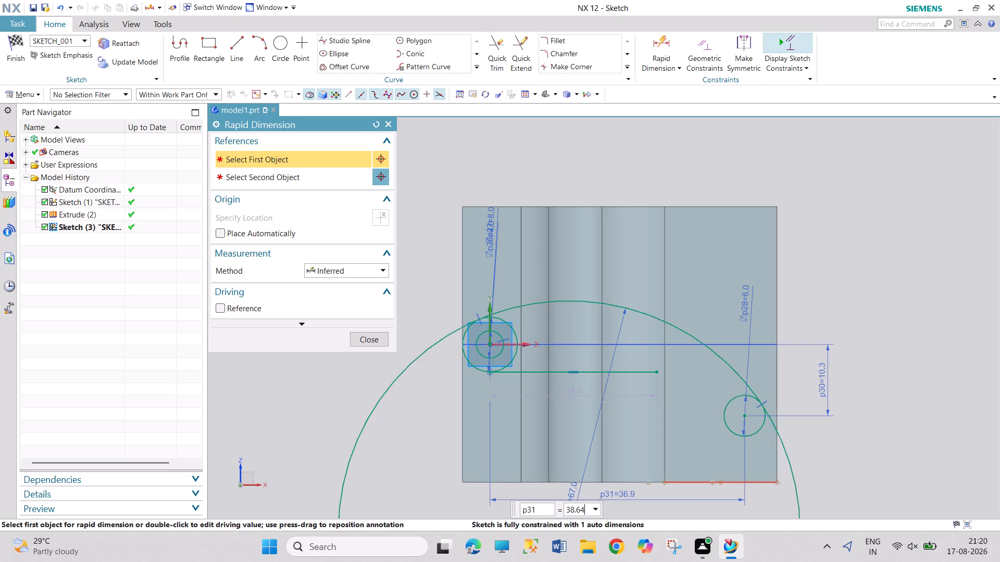
pyautogui.press('Return')
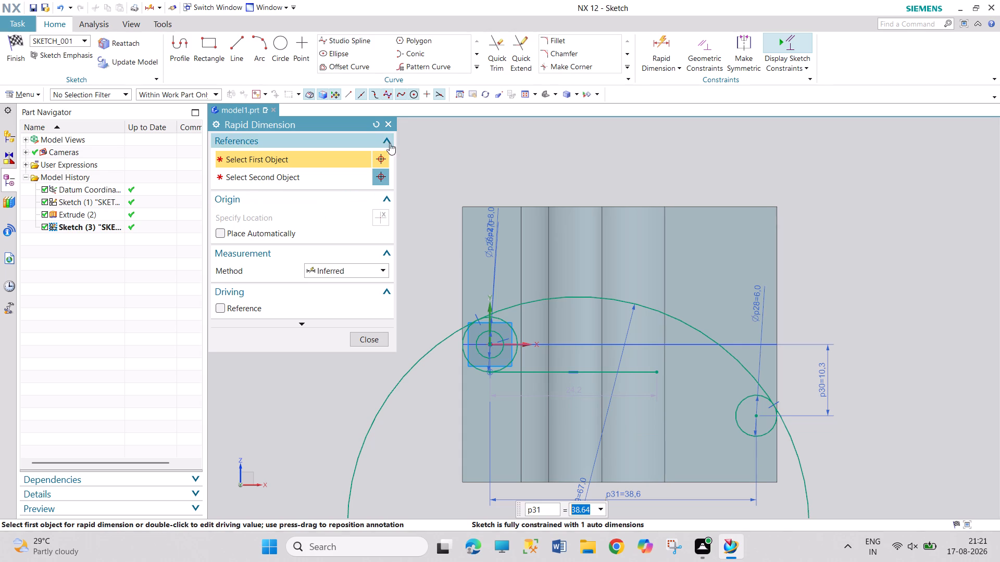
pyautogui.click(385, 127)
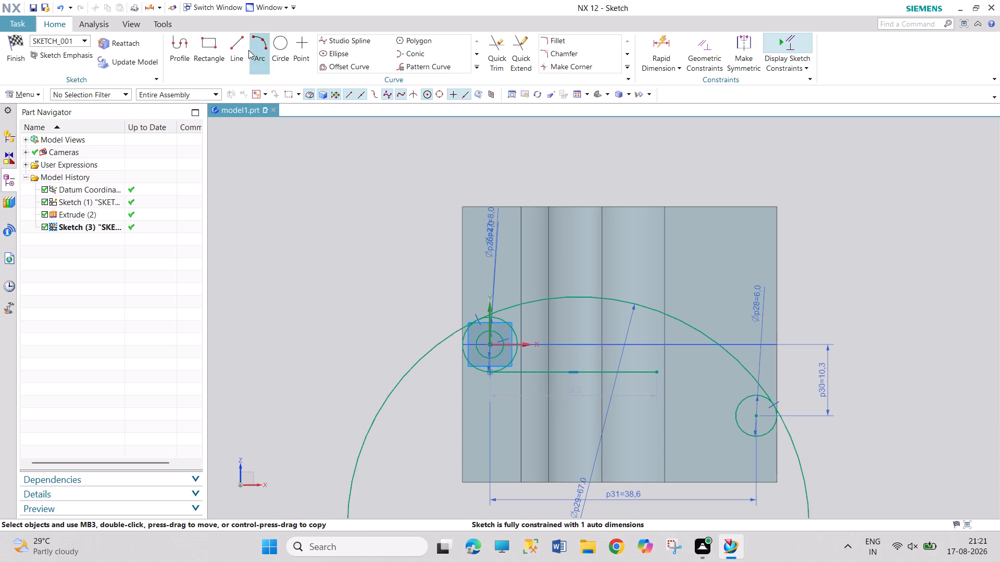
# Draw a sloping line about 15 mm long from the horizontal line's free end, tangent to the lower side of the 6 mm circle.
pyautogui.click(243, 45)
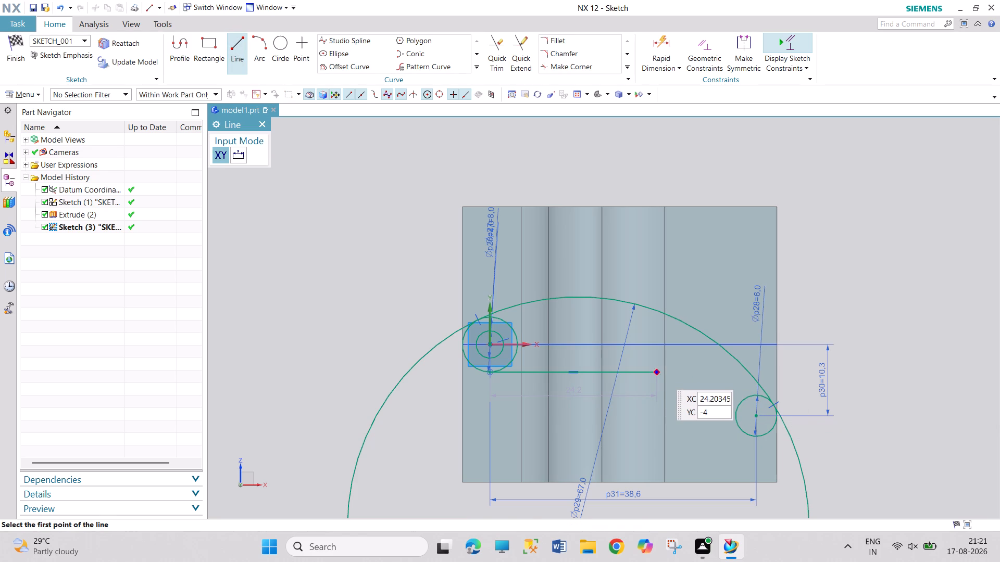
pyautogui.click(656, 371)
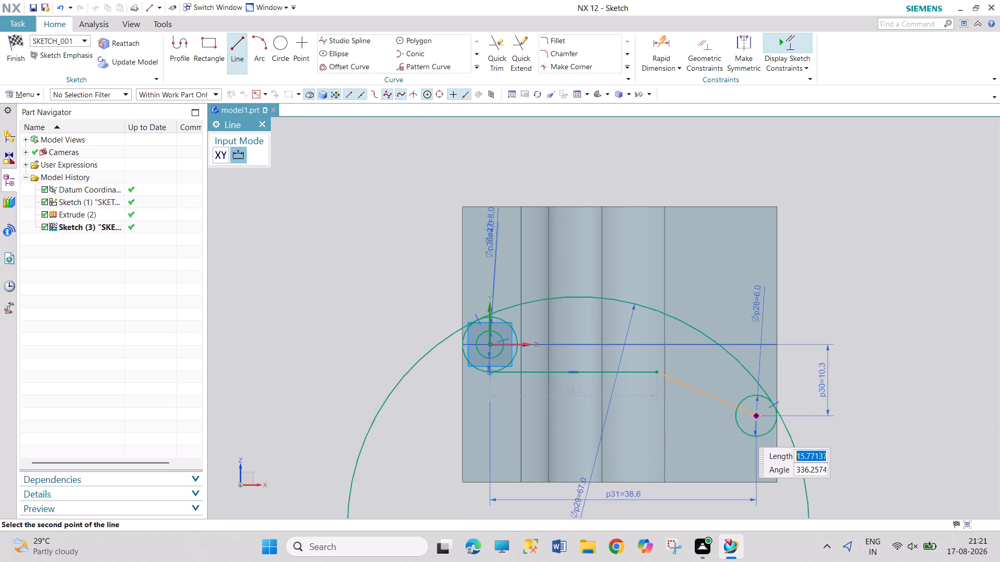
pyautogui.click(739, 432)
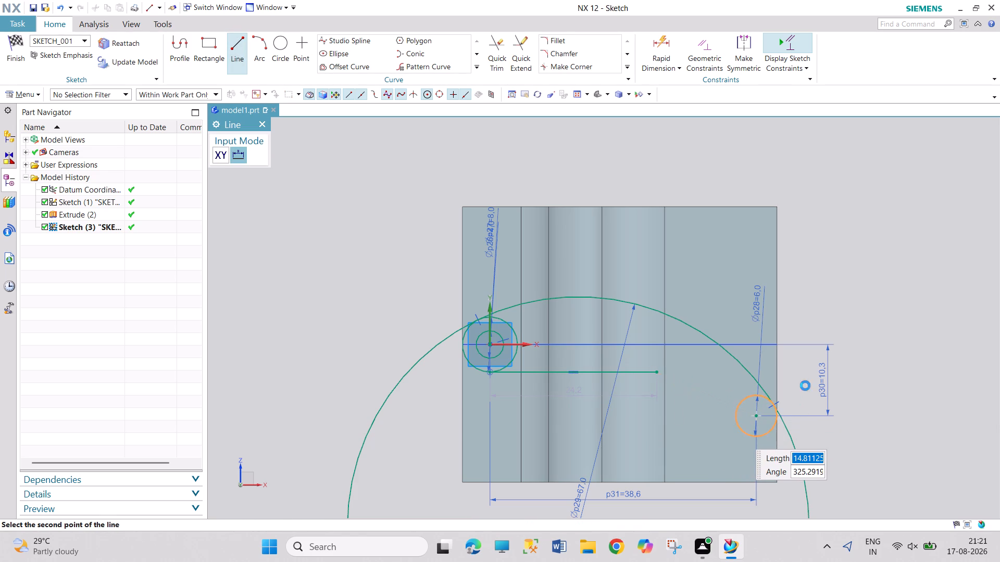
pyautogui.click(263, 121)
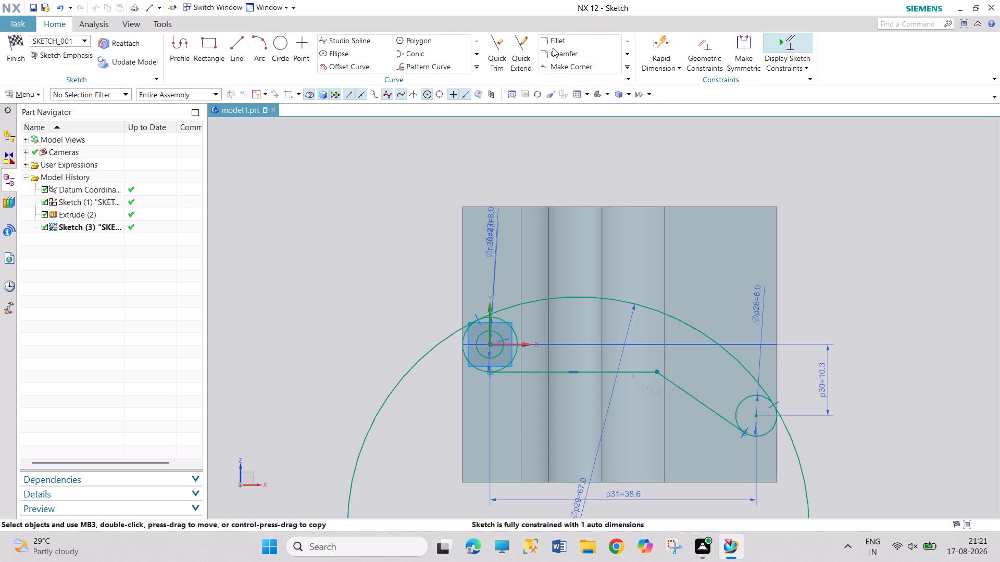
# Fillet the corner between the horizontal line and the sloping line with a 12 mm radius.
pyautogui.moveTo(551, 41); pyautogui.dragTo(555, 47)
pyautogui.click(622, 374)
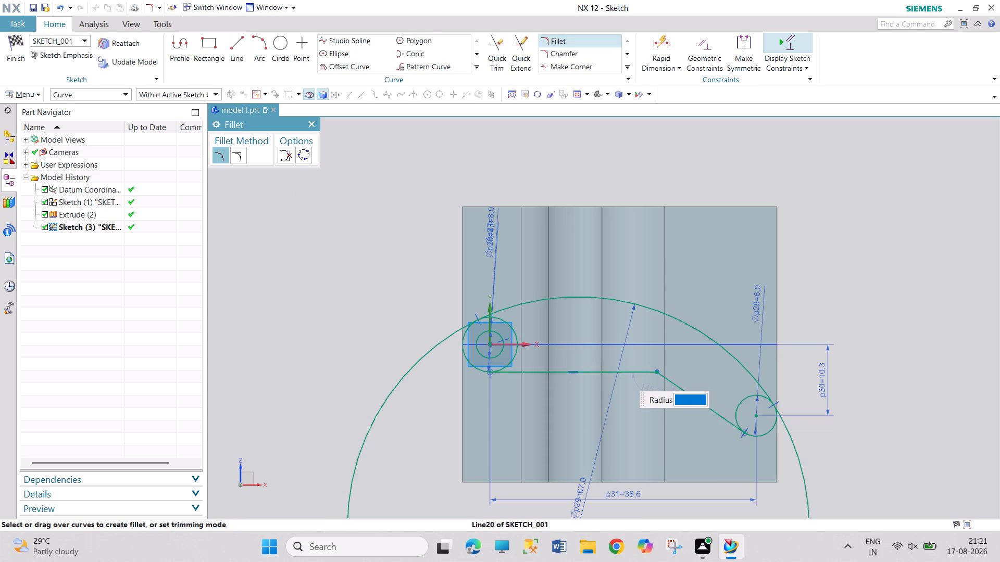
pyautogui.click(667, 383)
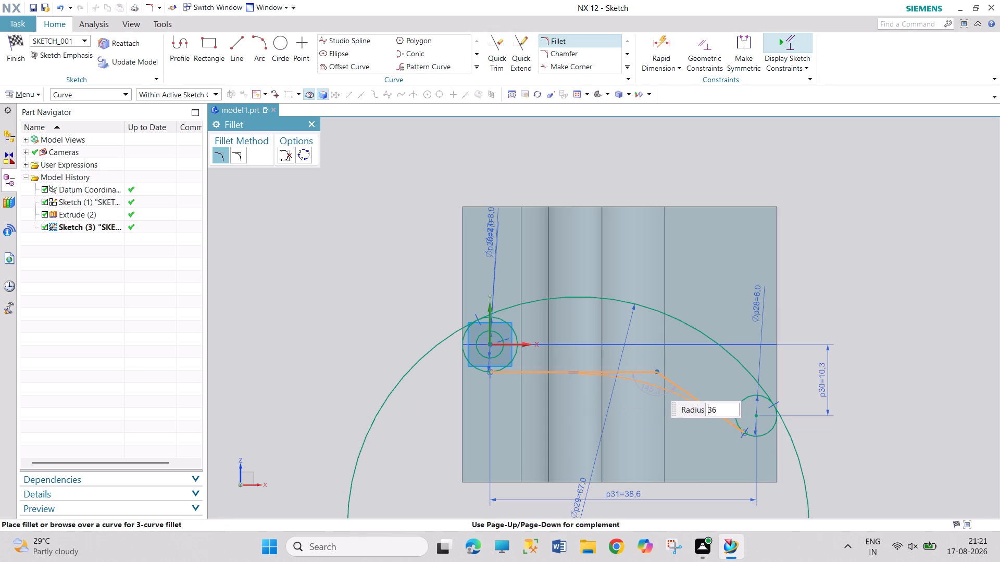
pyautogui.write('12')
pyautogui.press('Return')
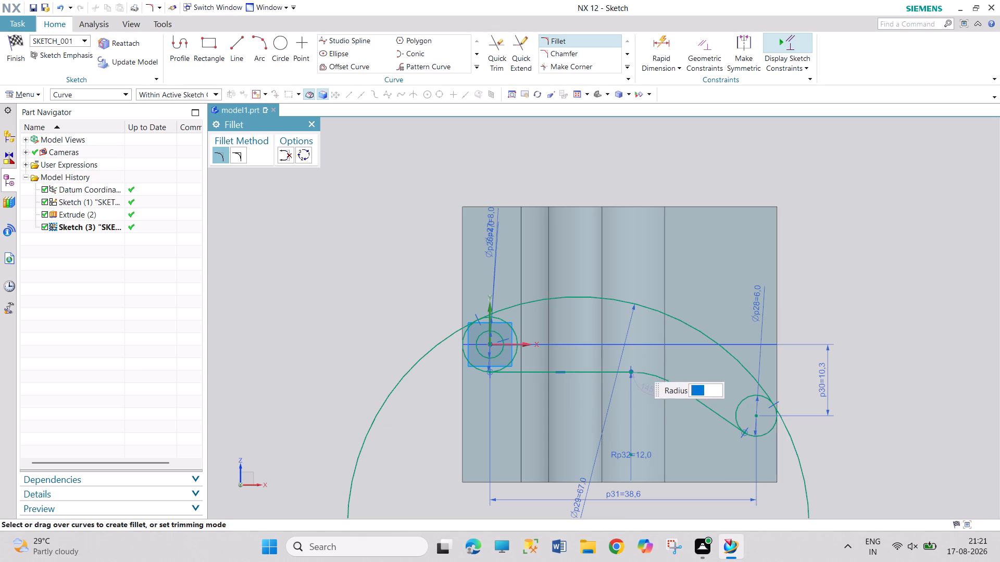
pyautogui.click(314, 126)
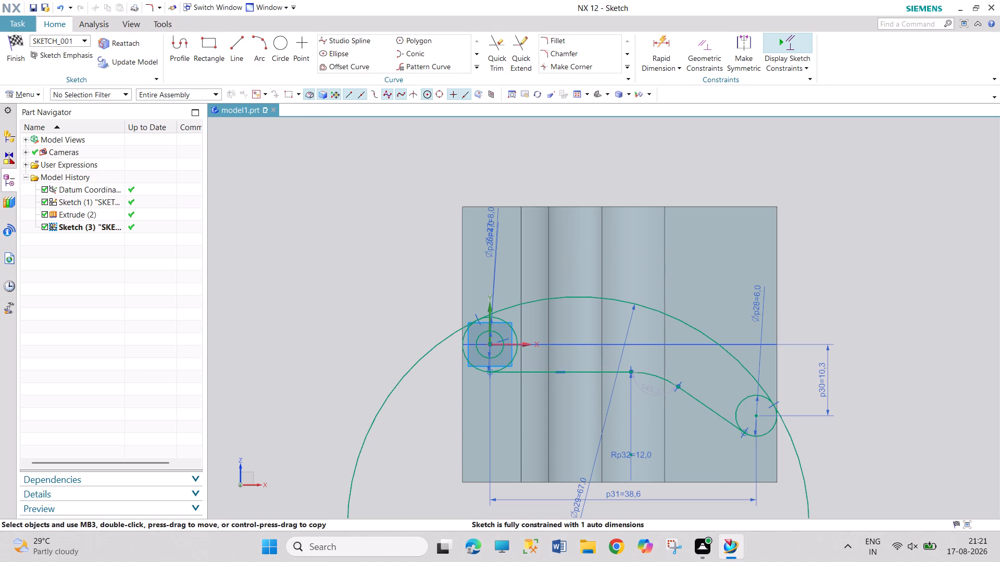
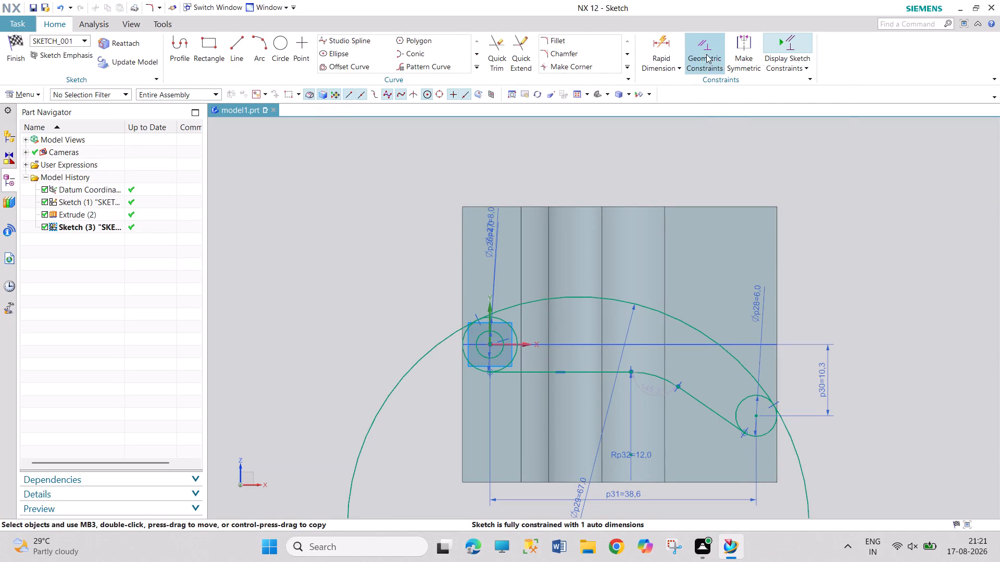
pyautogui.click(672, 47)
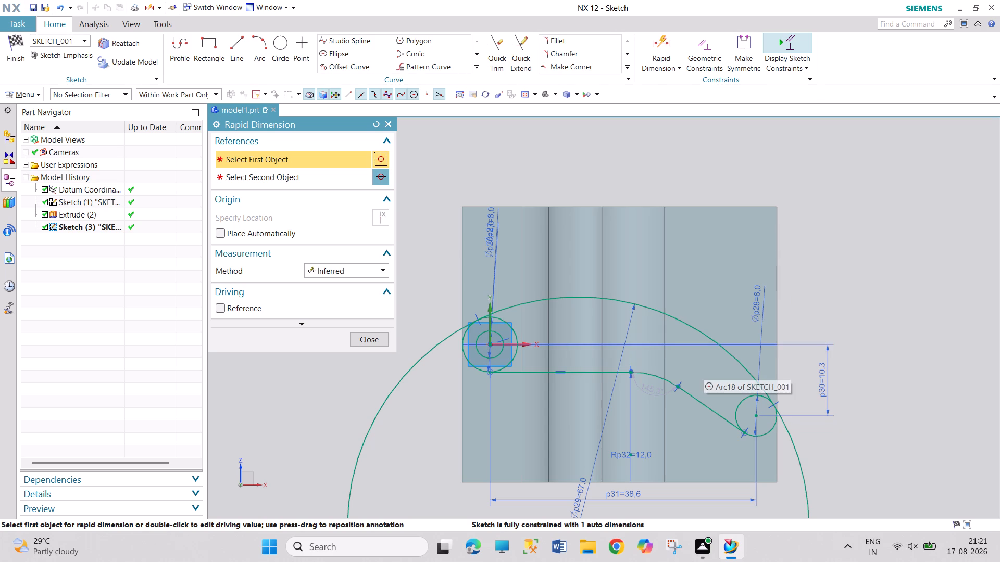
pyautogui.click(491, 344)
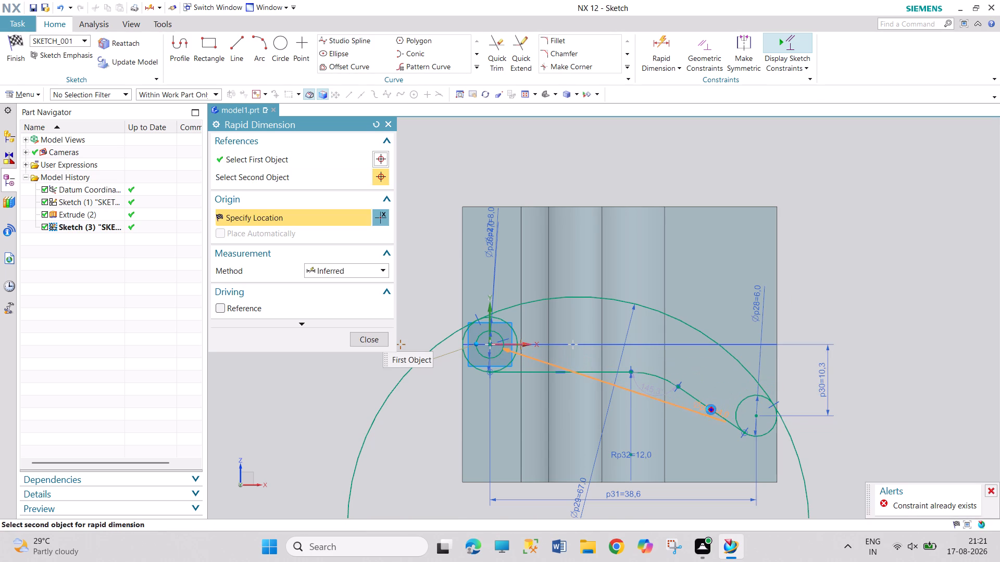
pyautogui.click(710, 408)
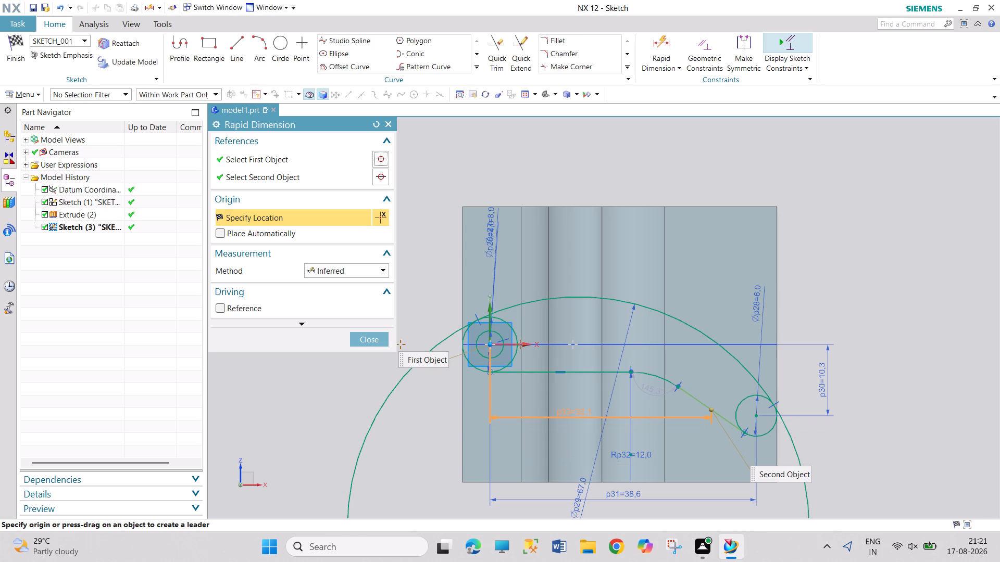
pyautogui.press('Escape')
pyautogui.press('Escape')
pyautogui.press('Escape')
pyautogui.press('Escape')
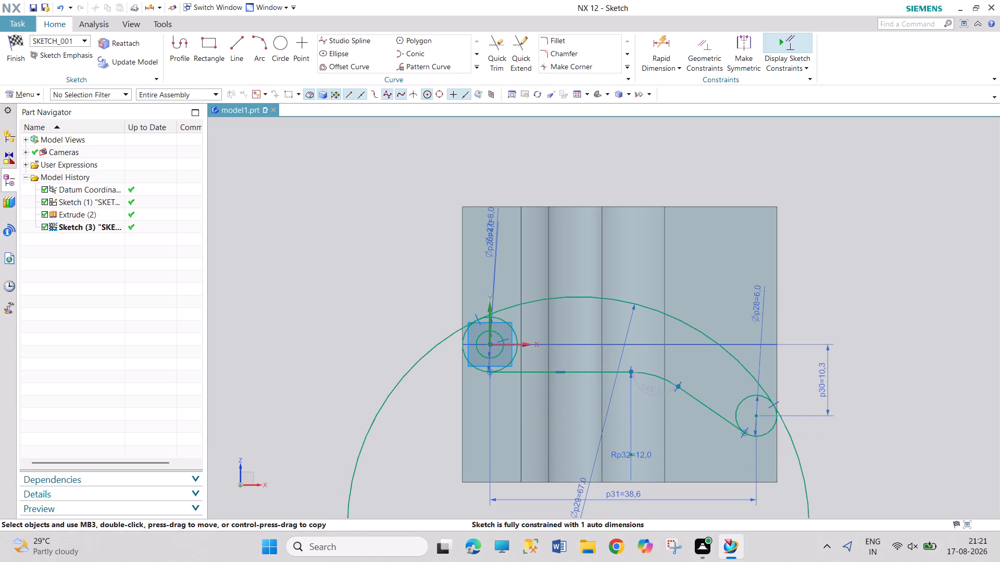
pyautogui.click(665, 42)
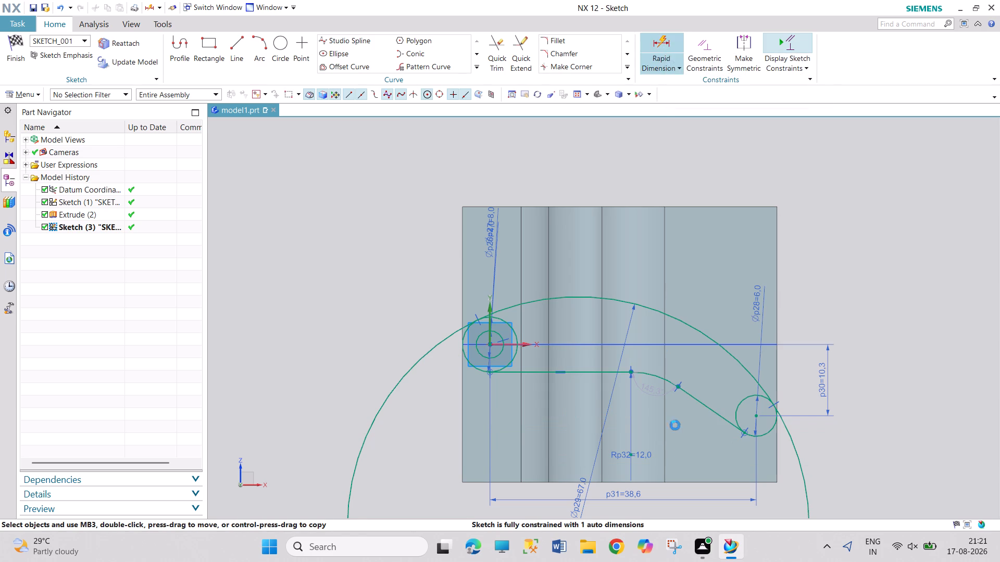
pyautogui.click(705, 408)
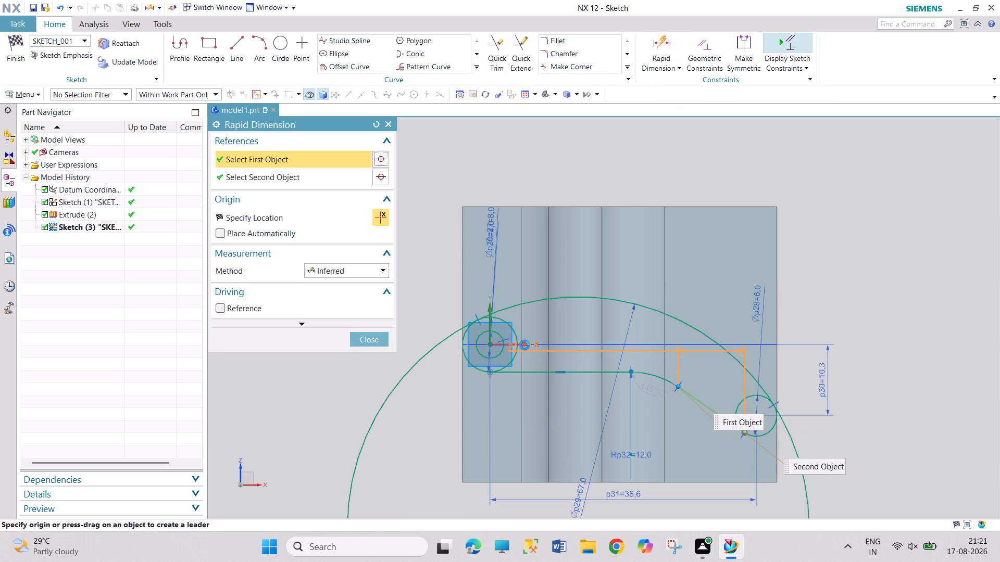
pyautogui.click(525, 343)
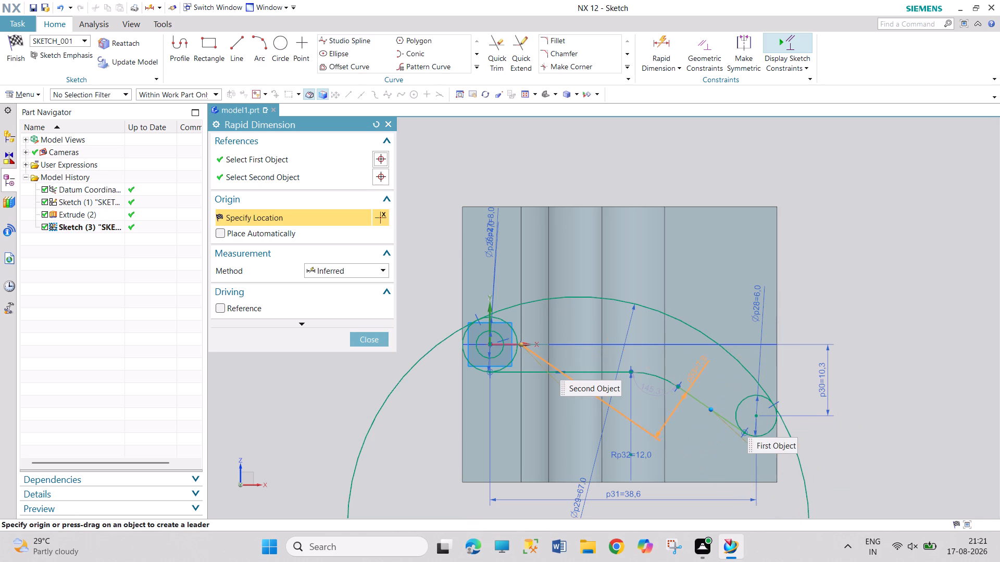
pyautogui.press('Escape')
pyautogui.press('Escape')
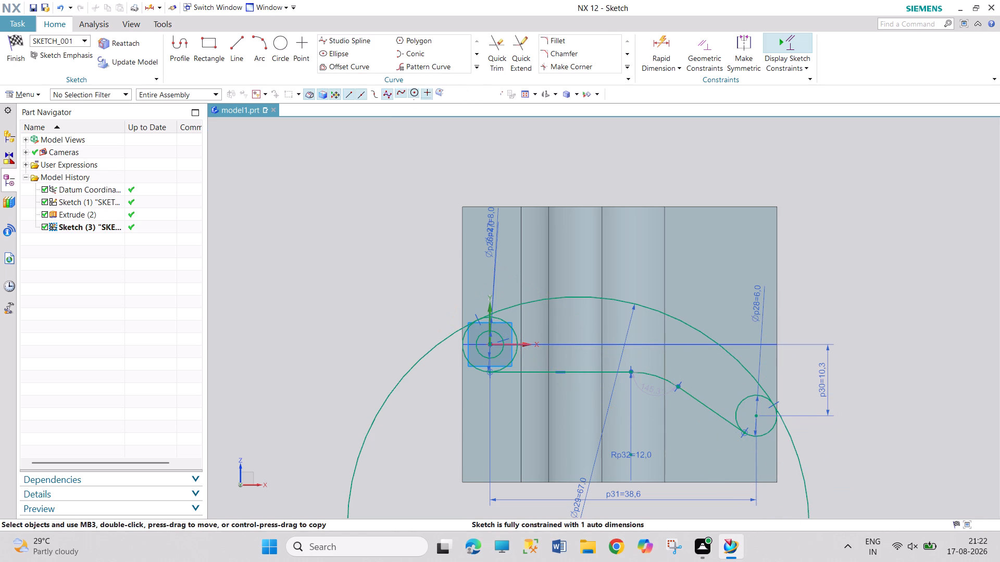
# Add a 35° angular dimension between the sketch's horizontal axis and the sloping line.
pyautogui.click(676, 70)
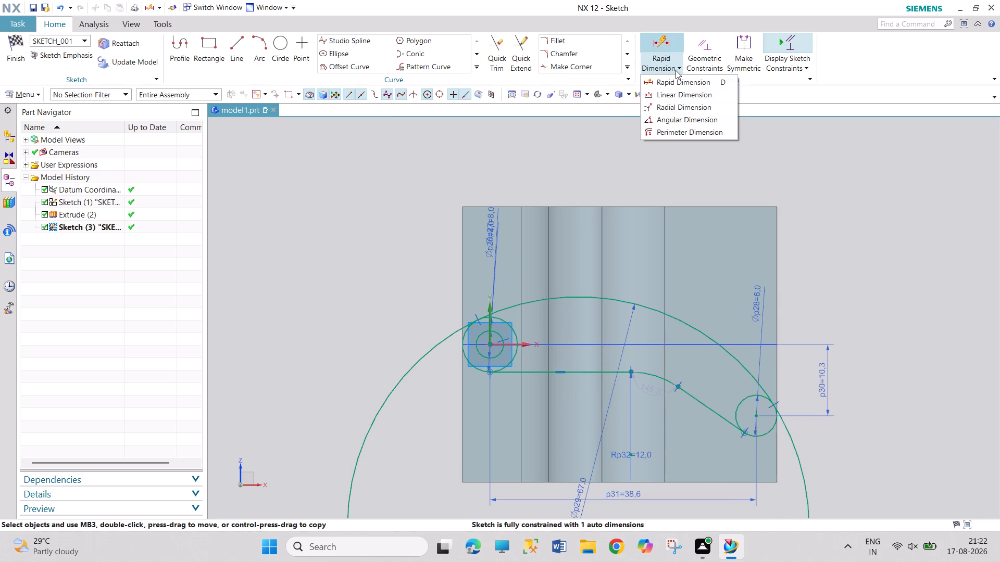
pyautogui.click(676, 117)
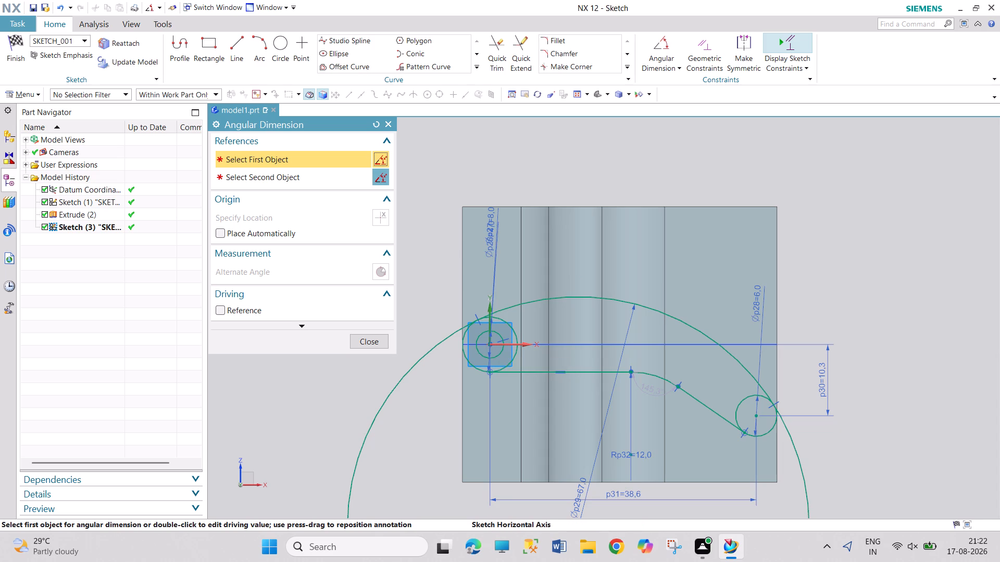
pyautogui.click(498, 345)
pyautogui.click(712, 409)
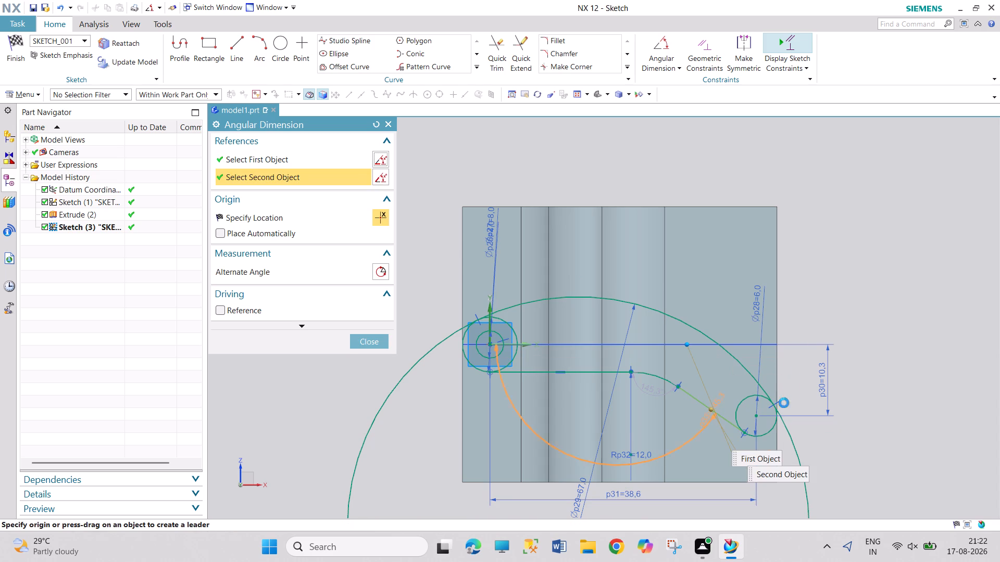
pyautogui.click(871, 419)
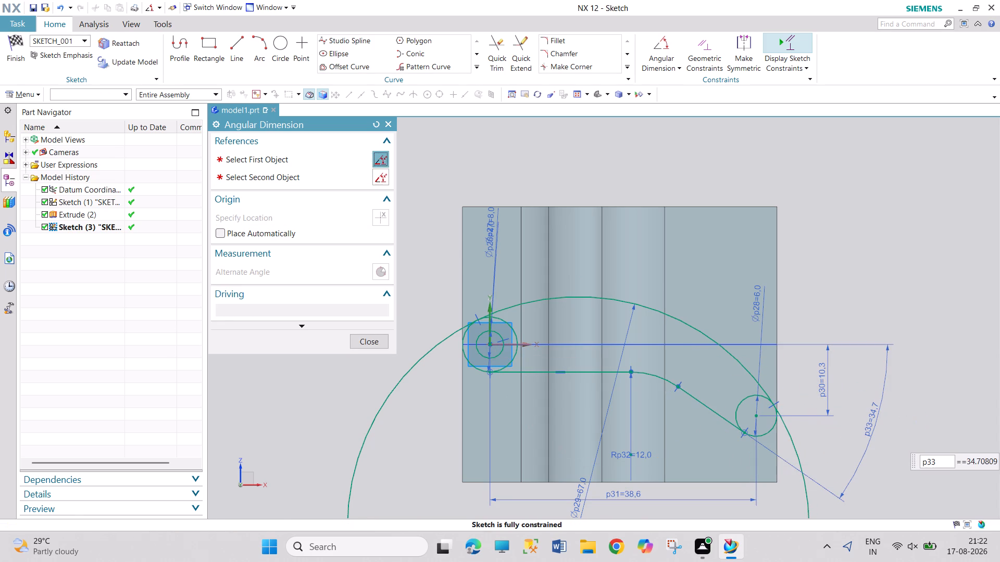
pyautogui.write('35')
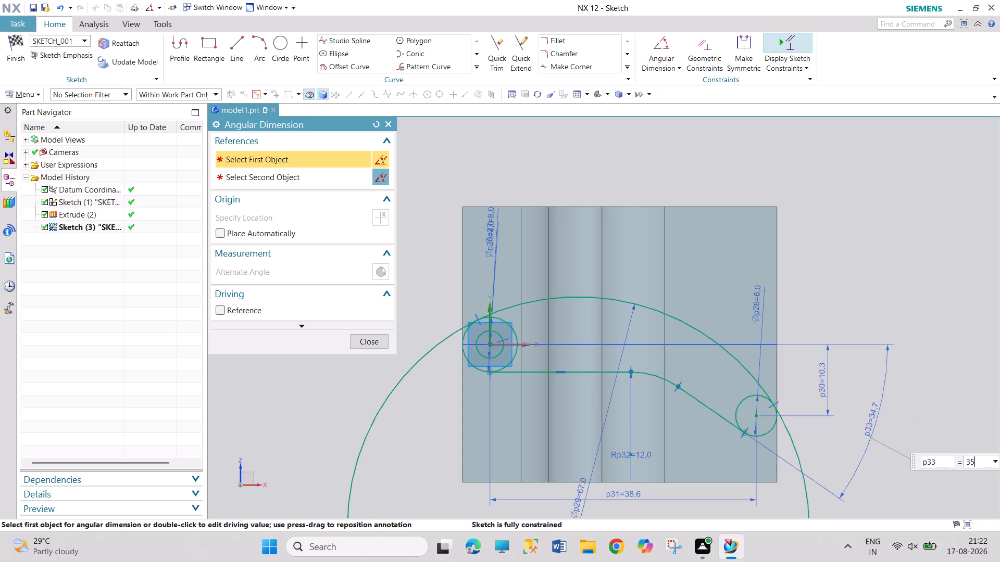
pyautogui.press('Return')
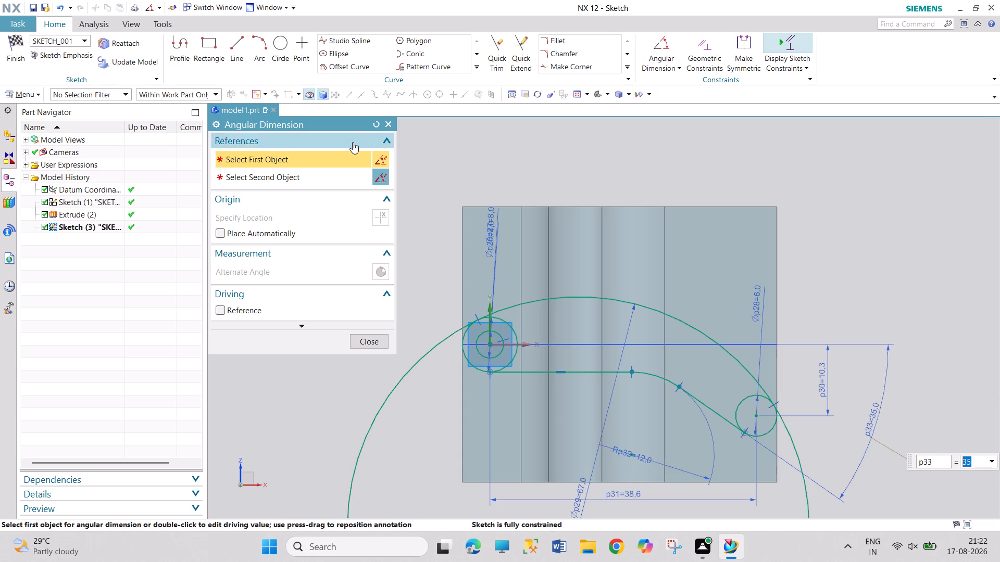
pyautogui.click(391, 124)
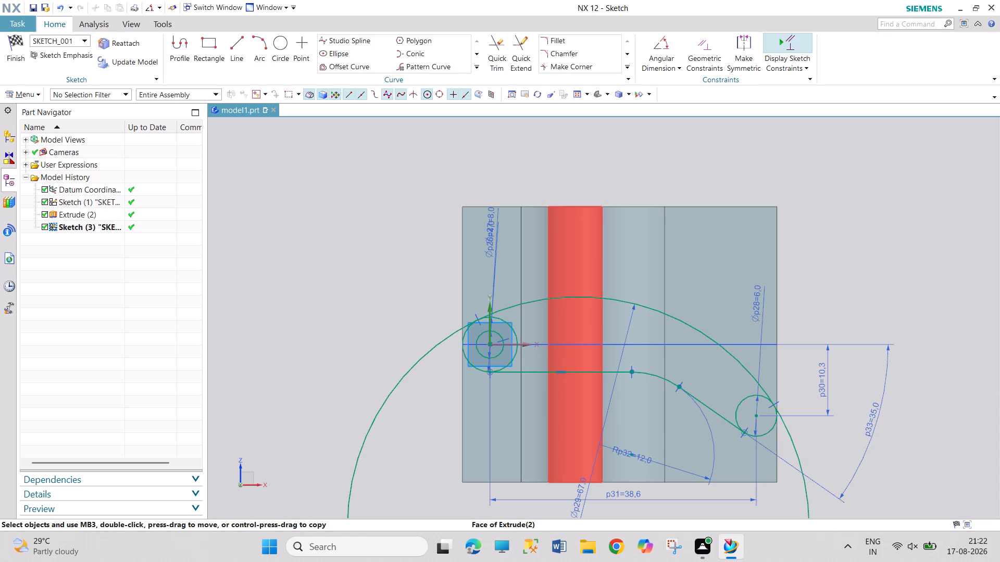
# Reposition the large tangent circle's diameter dimension and set its value to 65*2 mm.
pyautogui.scroll(1, 629, 490)
pyautogui.scroll(-1, 629, 490)
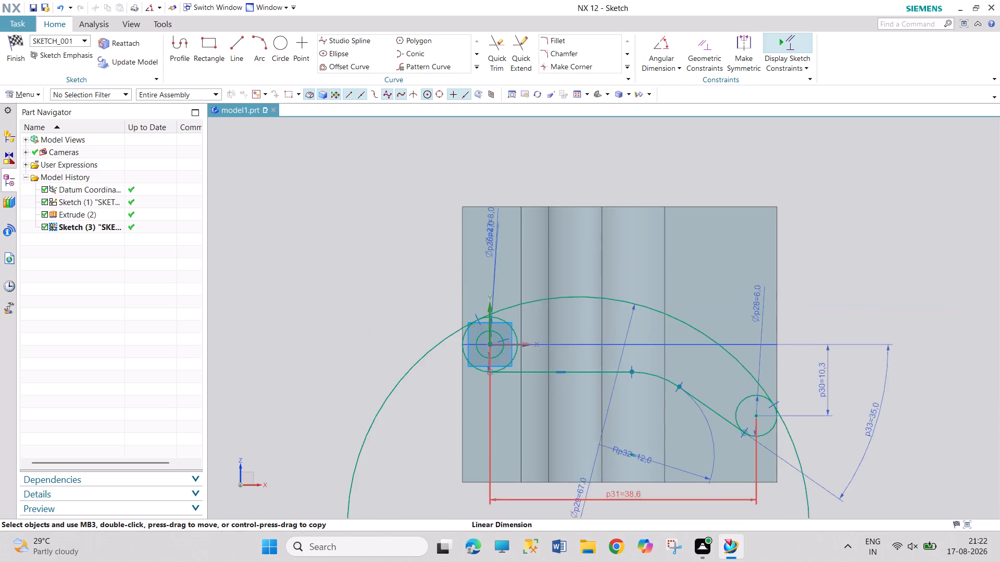
pyautogui.scroll(-5, 631, 489)
pyautogui.moveTo(641, 504); pyautogui.dragTo(634, 402, button='right')
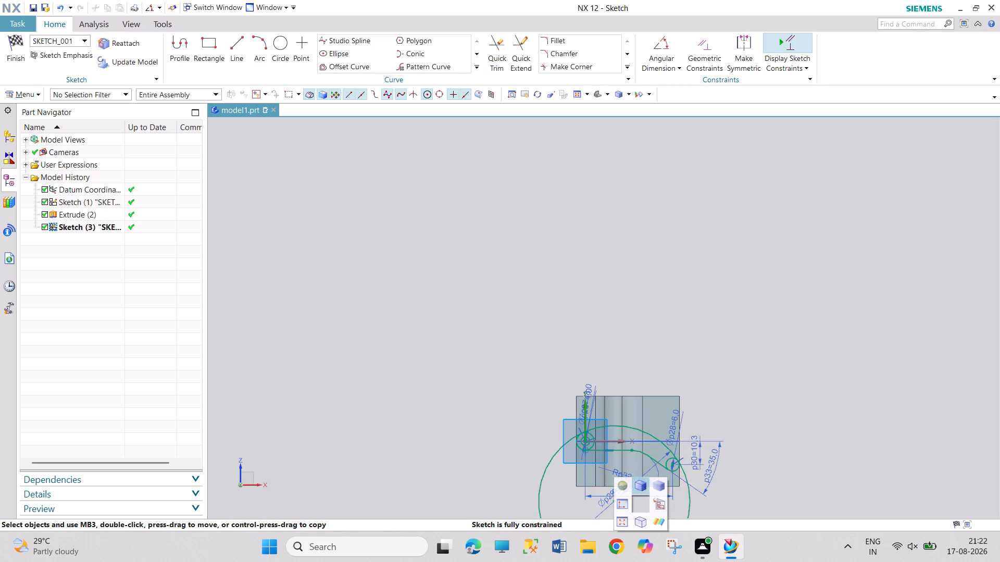
pyautogui.moveTo(634, 402); pyautogui.dragTo(640, 388, button='right')
pyautogui.middleClick(633, 384)
pyautogui.moveTo(735, 487); pyautogui.dragTo(720, 260, button='right')
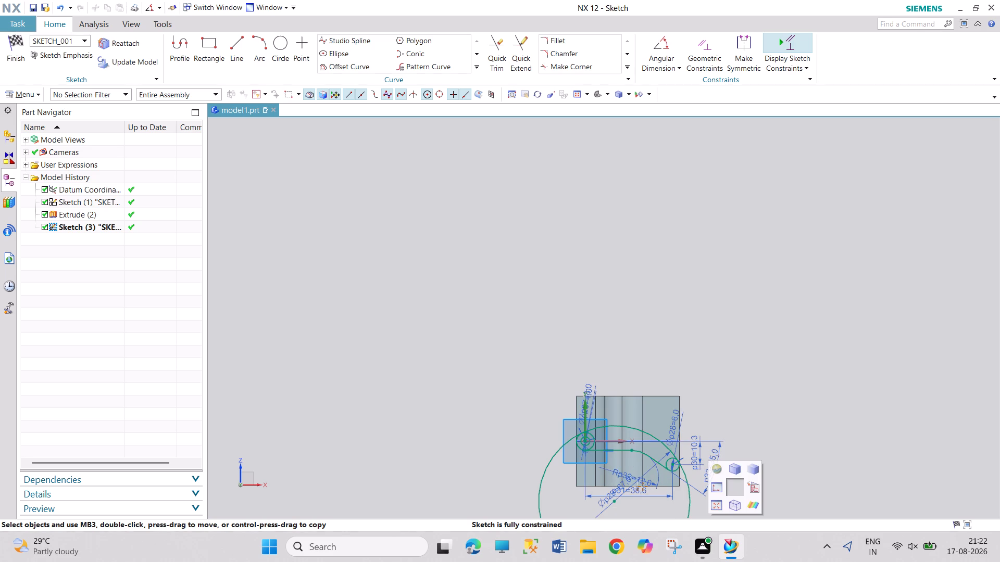
pyautogui.moveTo(720, 260); pyautogui.dragTo(719, 246, button='right')
pyautogui.moveTo(729, 457); pyautogui.dragTo(727, 439, button='middle')
pyautogui.moveTo(729, 457); pyautogui.dragTo(727, 430, button='right')
pyautogui.moveTo(727, 435); pyautogui.dragTo(727, 430, button='middle')
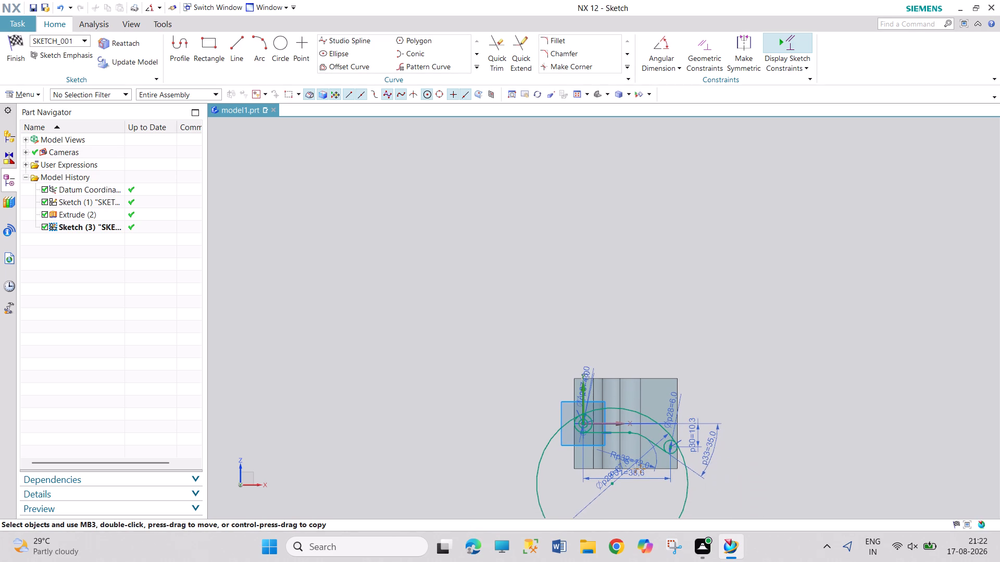
pyautogui.moveTo(727, 430); pyautogui.dragTo(728, 318, button='middle')
pyautogui.moveTo(727, 430); pyautogui.dragTo(728, 318, button='right')
pyautogui.scroll(-4, 669, 351)
pyautogui.scroll(6, 656, 367)
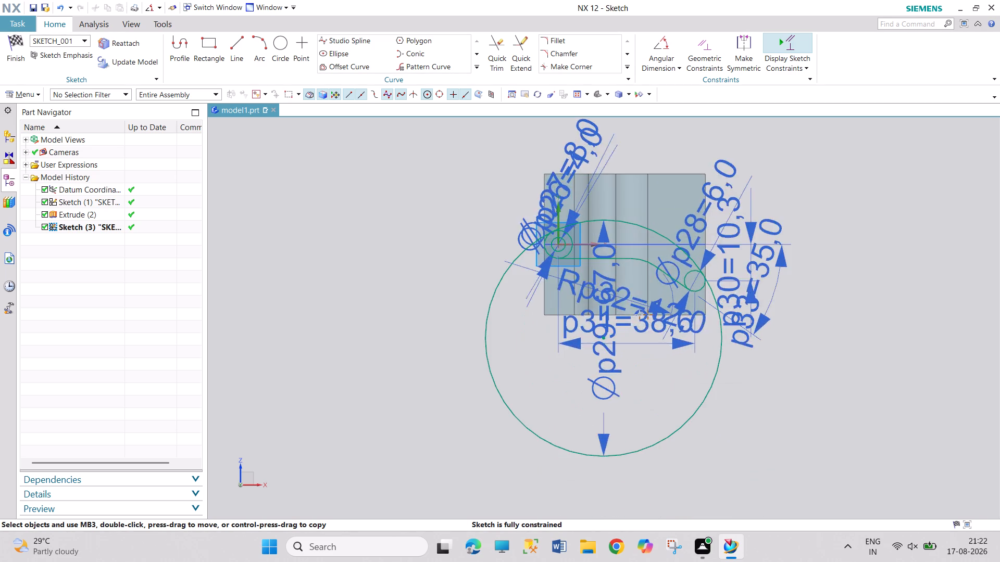
pyautogui.moveTo(594, 345); pyautogui.dragTo(610, 392)
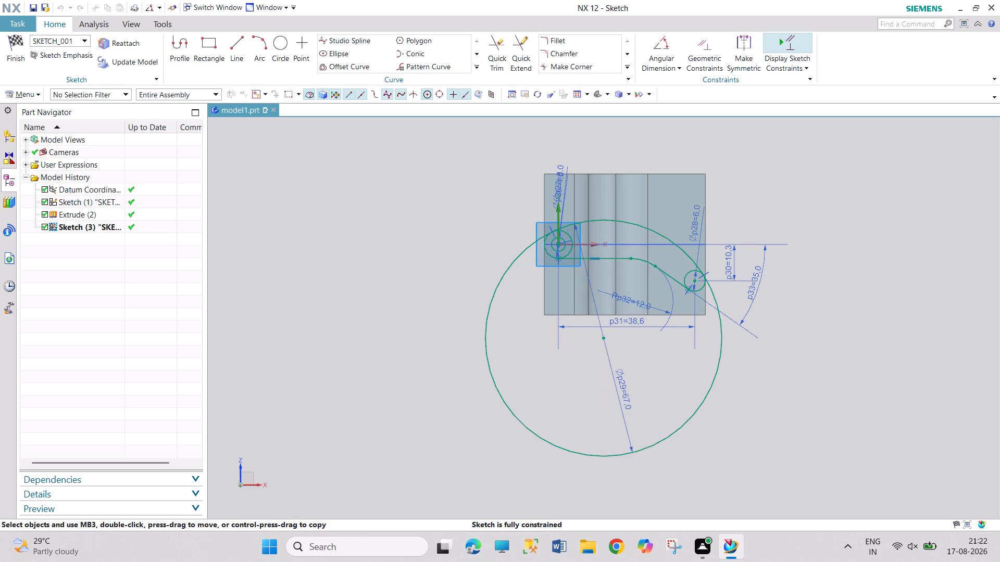
pyautogui.doubleClick(626, 399)
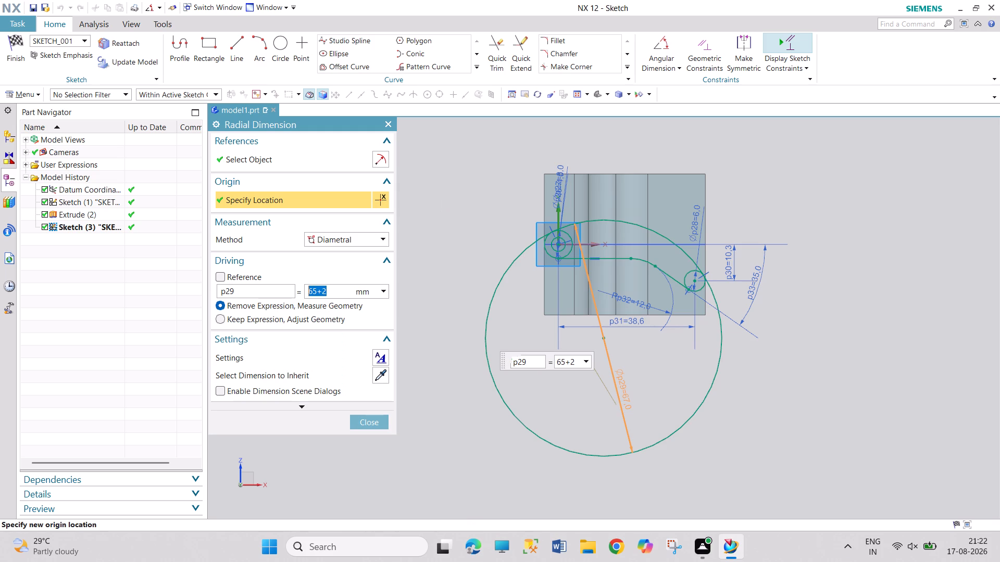
pyautogui.write('65*2')
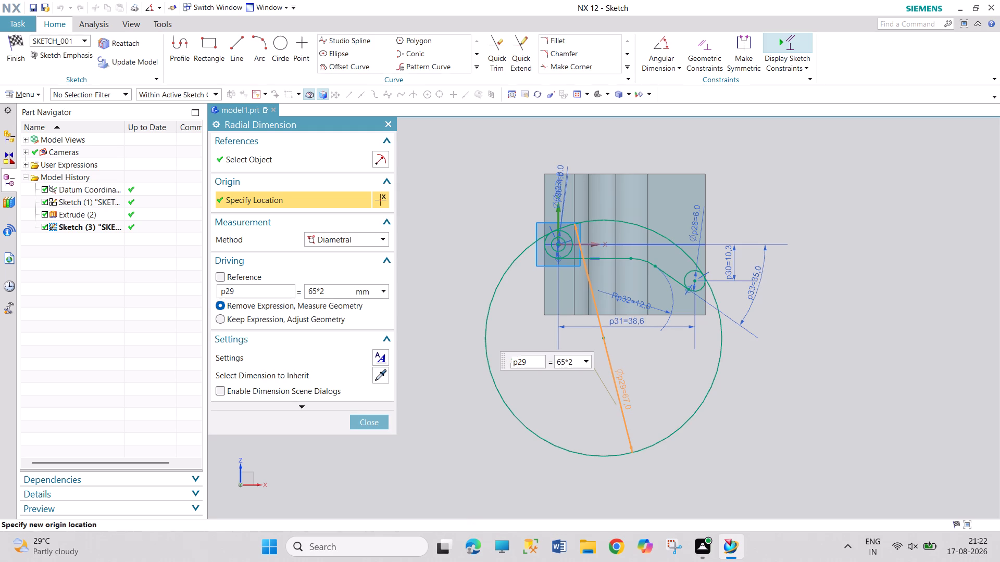
pyautogui.press('Return')
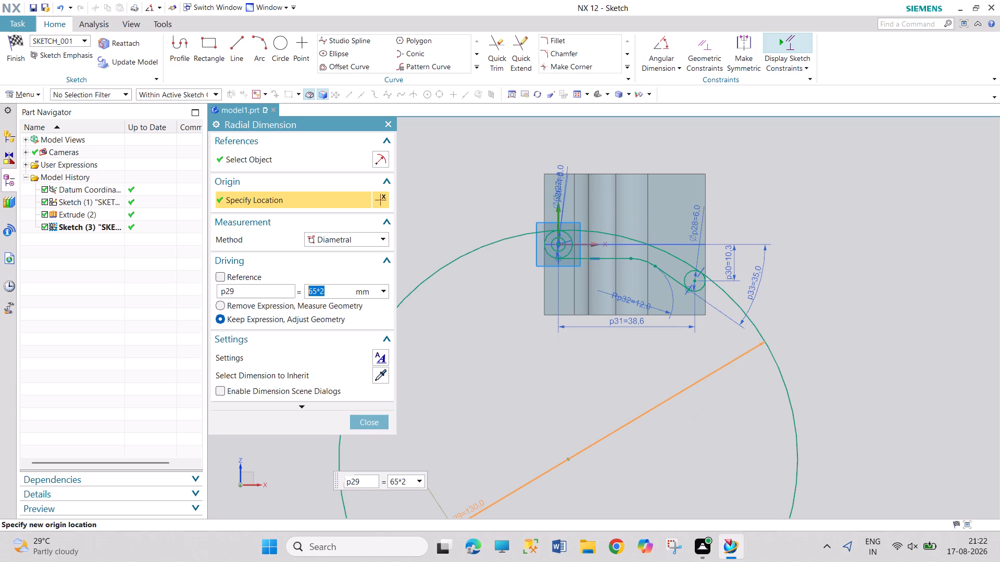
pyautogui.click(387, 127)
pyautogui.scroll(-2, 684, 199)
pyautogui.scroll(3, 683, 200)
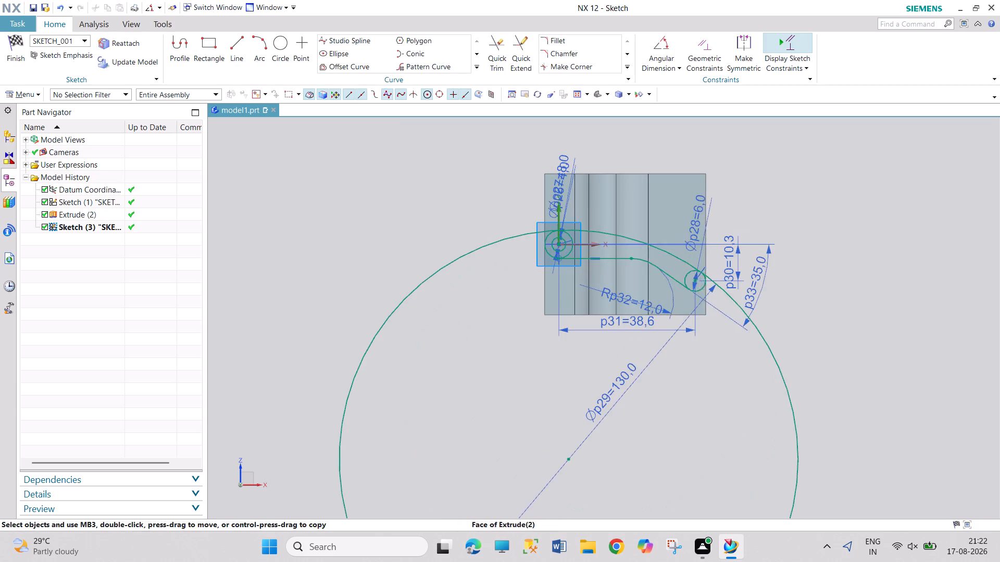
# Trim away the inner-facing arcs of the 8 mm and 6 mm circles, keeping their rounded outer ends.
pyautogui.scroll(2, 675, 196)
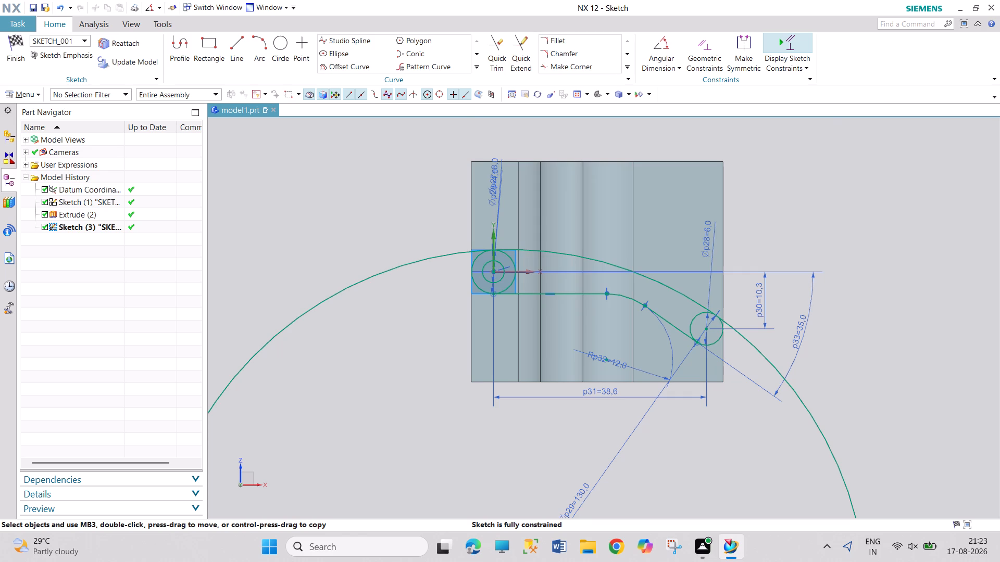
pyautogui.click(496, 45)
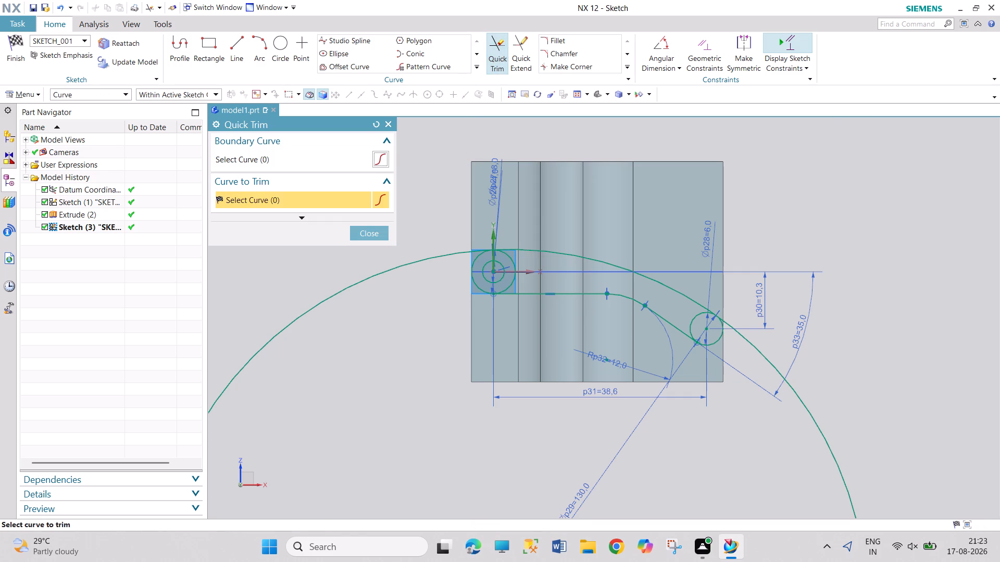
pyautogui.click(510, 286)
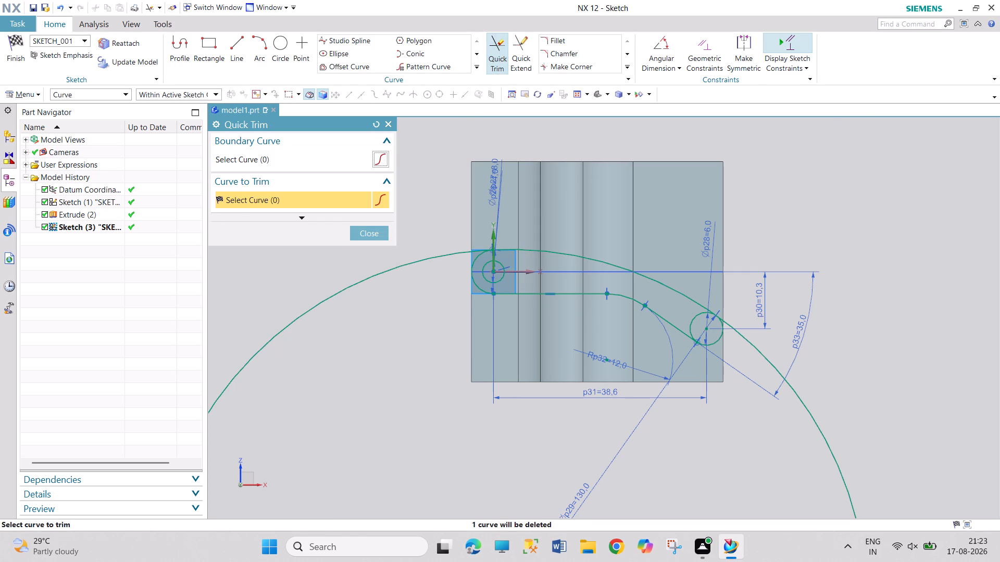
pyautogui.click(693, 318)
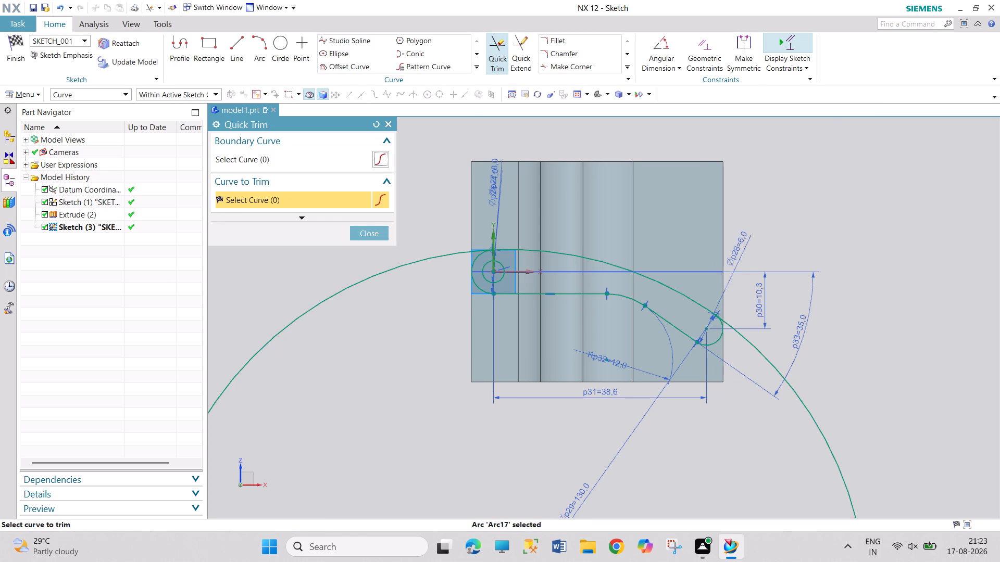
# Remove the small 4 mm circle at the sketch origin with Quick Trim.
pyautogui.click(497, 282)
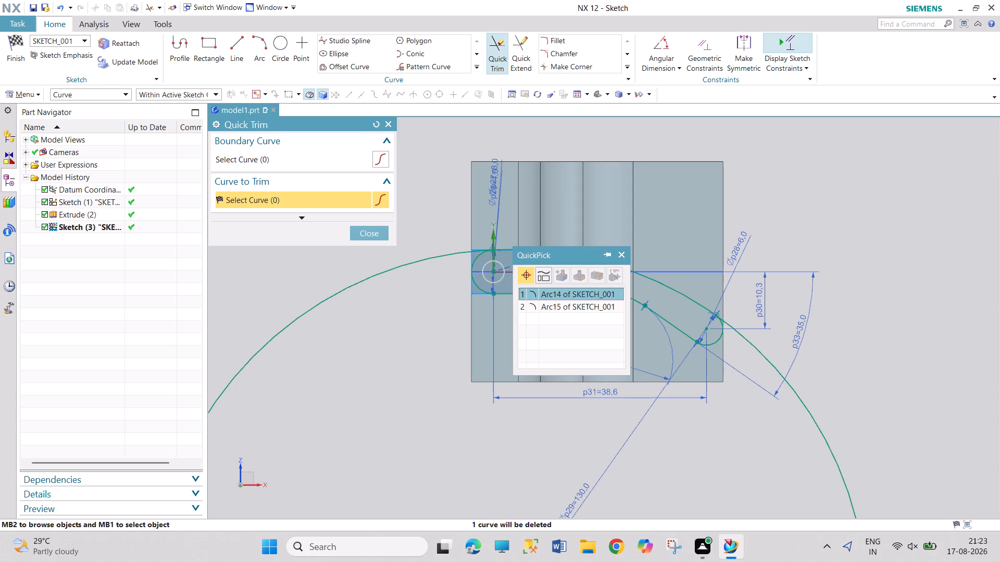
pyautogui.click(524, 295)
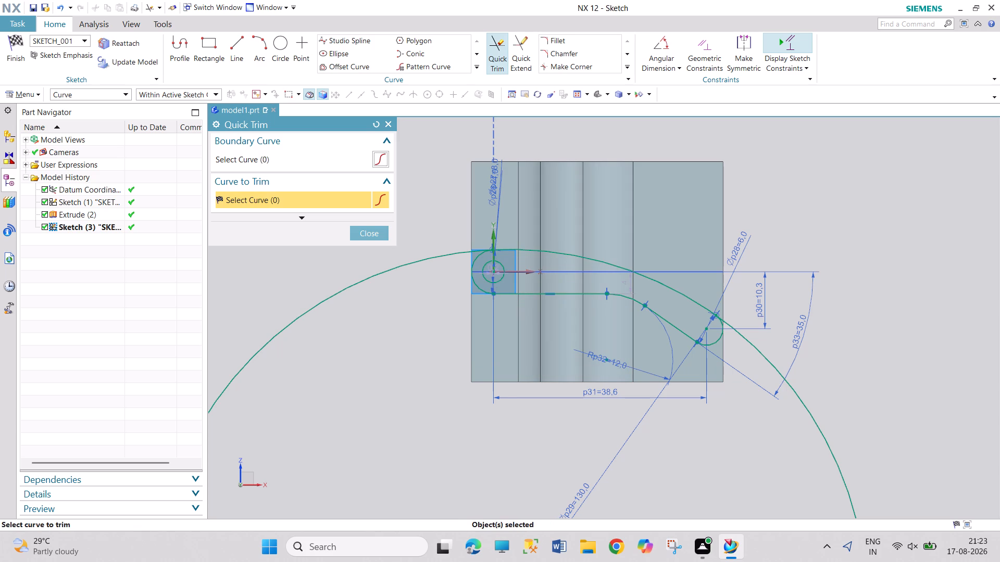
pyautogui.click(502, 279)
pyautogui.click(377, 235)
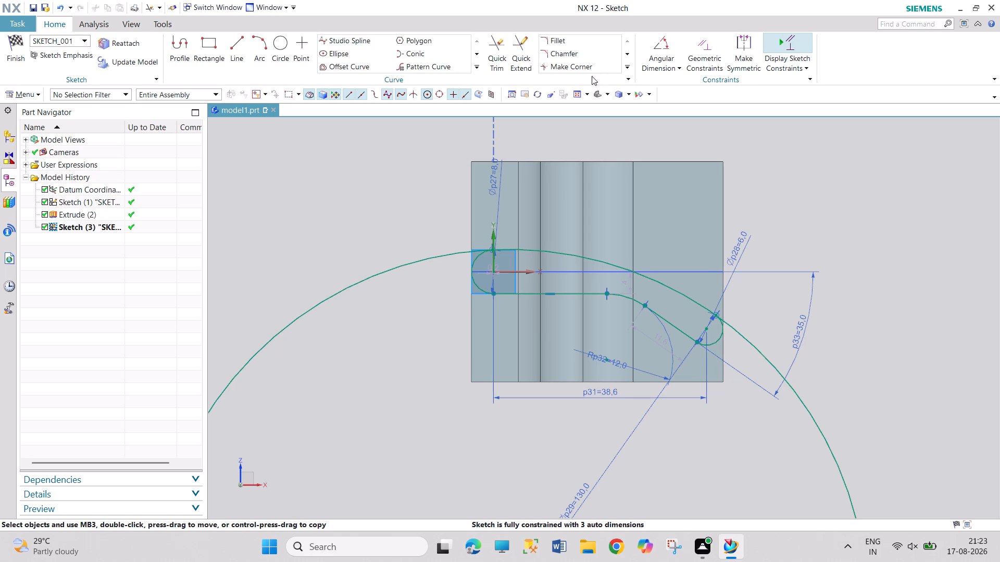
# Trim the large circle's outer portion, keeping only the arc between the two rounded ends of the profile.
pyautogui.click(491, 58)
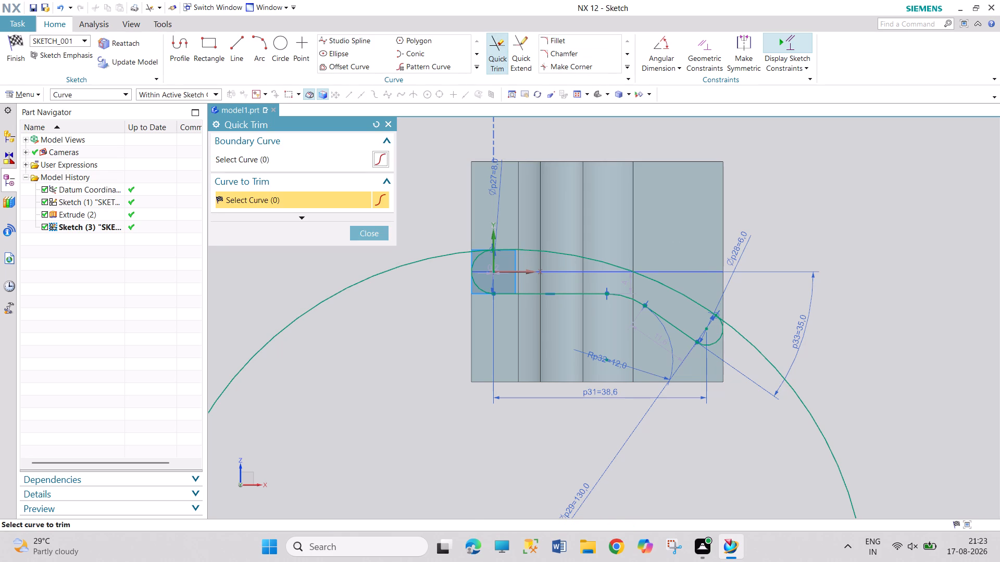
pyautogui.click(822, 437)
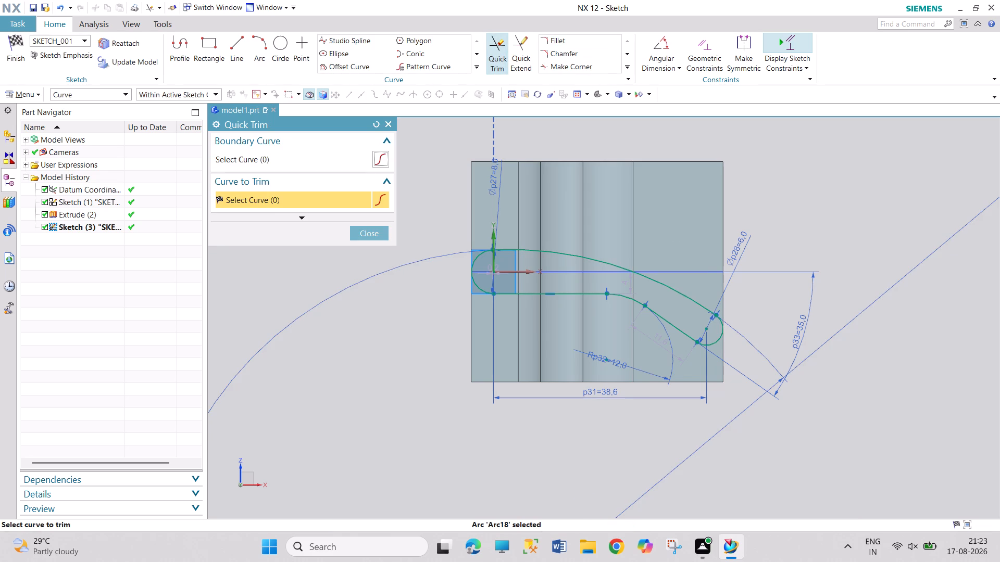
pyautogui.click(361, 237)
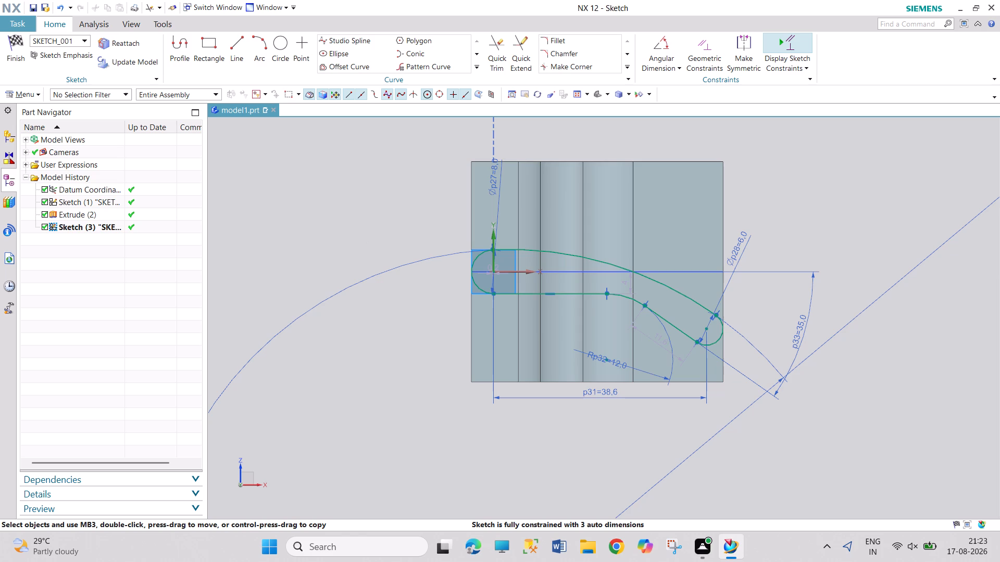
# Reposition the 6 mm end circle's diameter dimension clear of the profile and finish the sketch.
pyautogui.moveTo(737, 247); pyautogui.dragTo(769, 282)
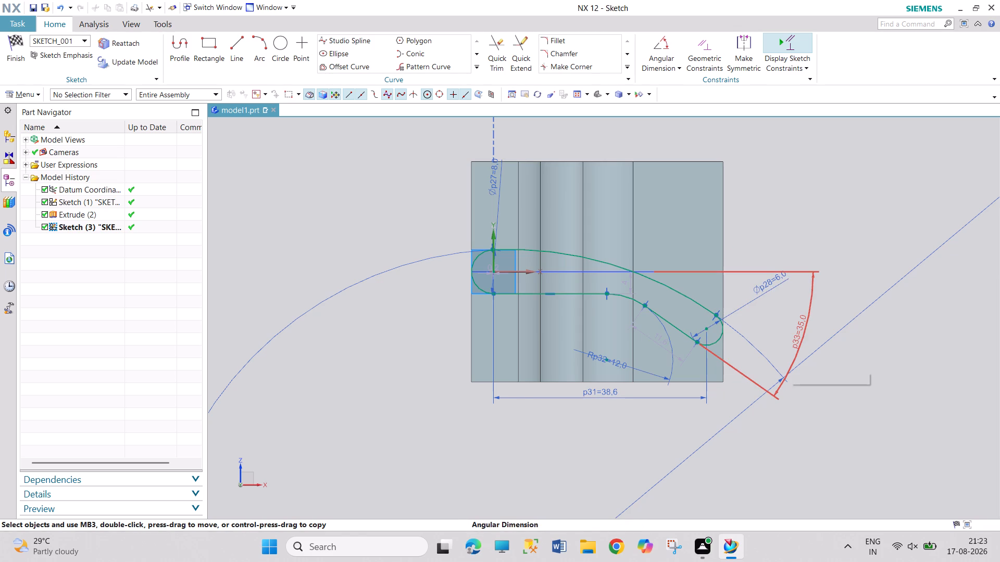
pyautogui.click(16, 49)
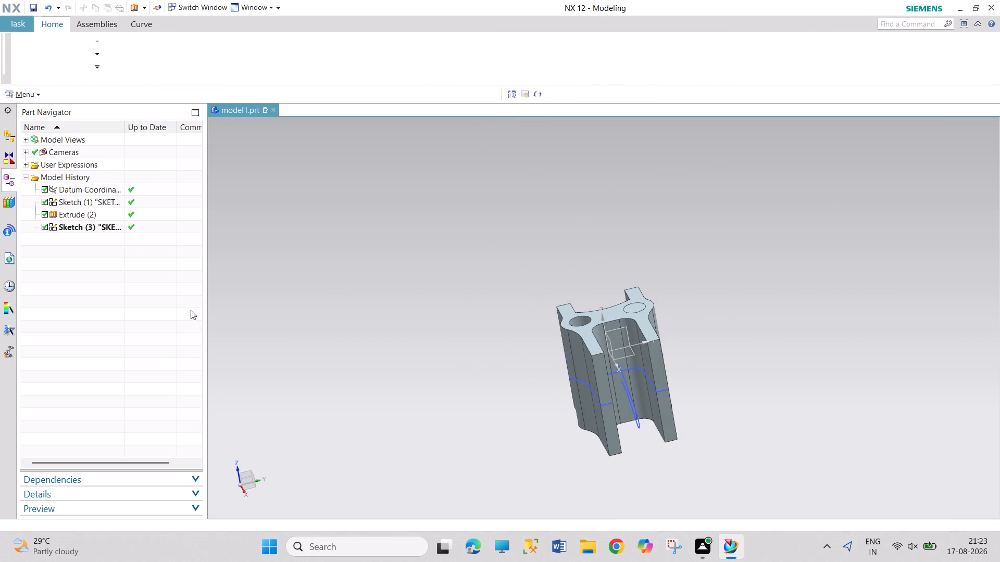
# Extrude the closed XZ-plane profile with a symmetric distance of 20 mm and intersect it with the existing body.
pyautogui.click(151, 49)
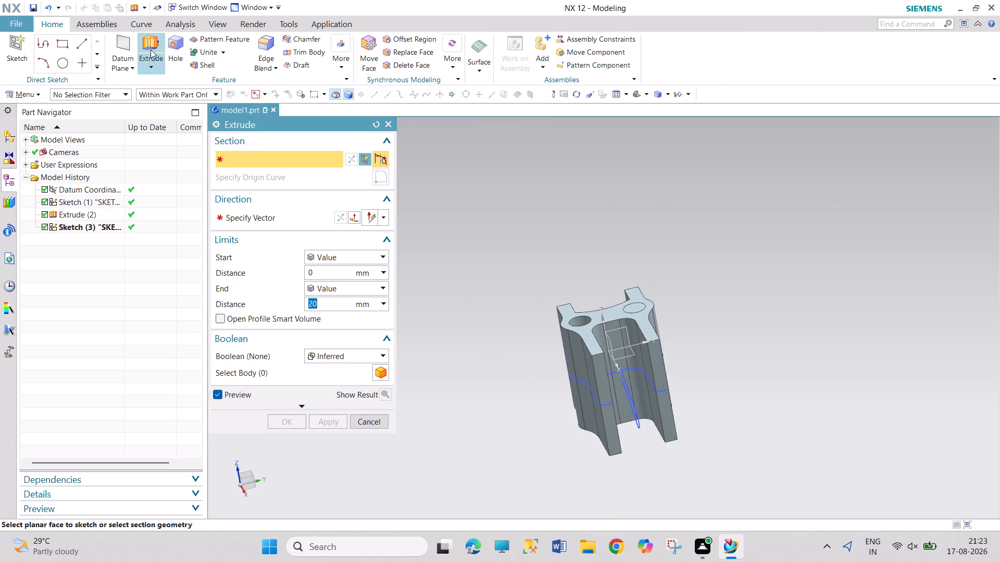
pyautogui.click(635, 420)
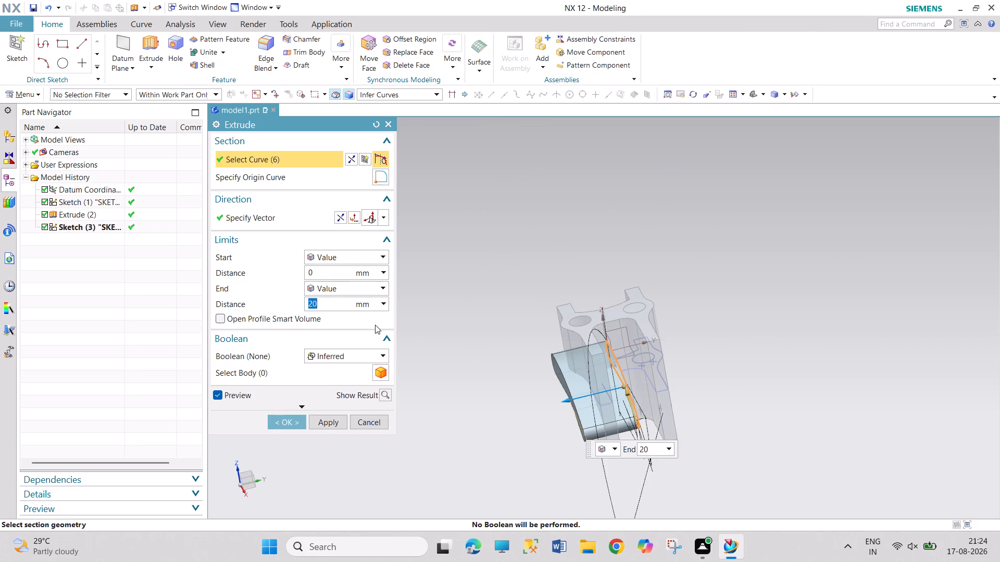
pyautogui.click(373, 259)
pyautogui.click(367, 286)
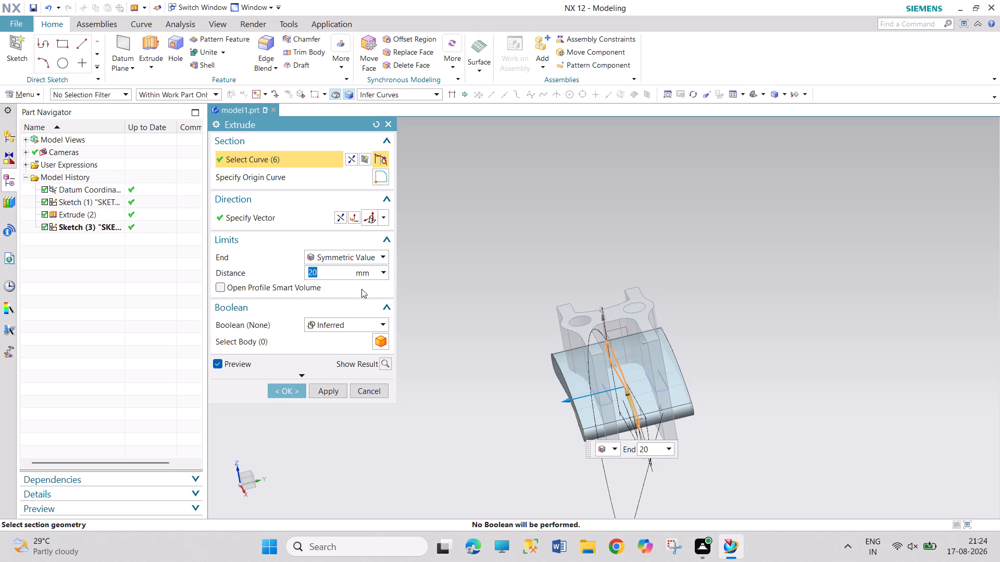
pyautogui.click(361, 322)
pyautogui.click(364, 374)
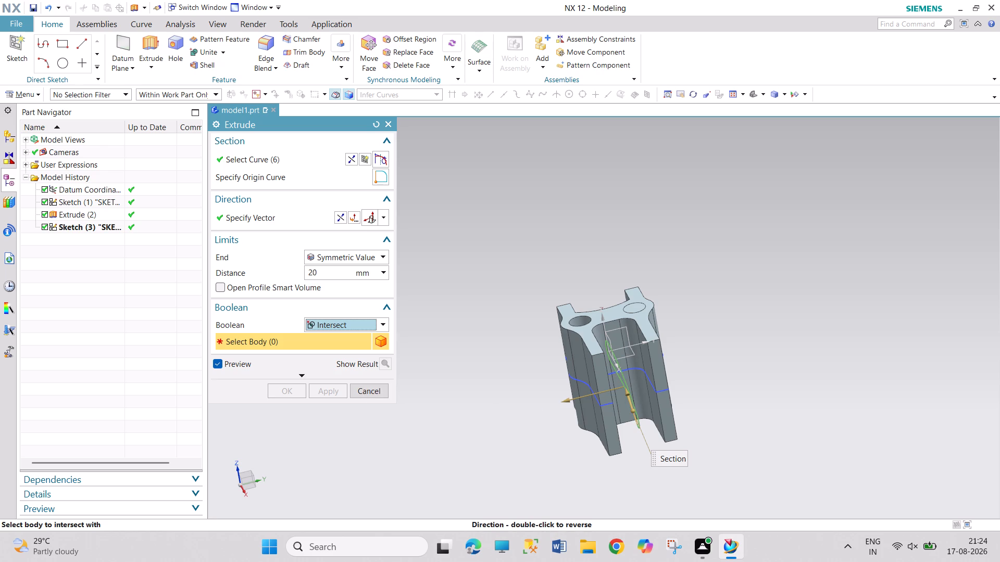
pyautogui.click(586, 377)
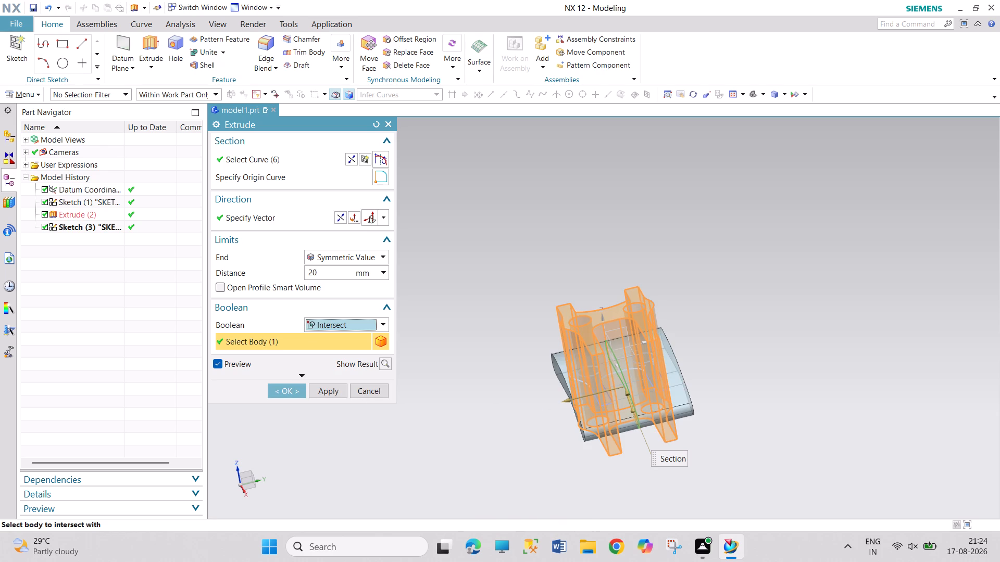
pyautogui.click(302, 392)
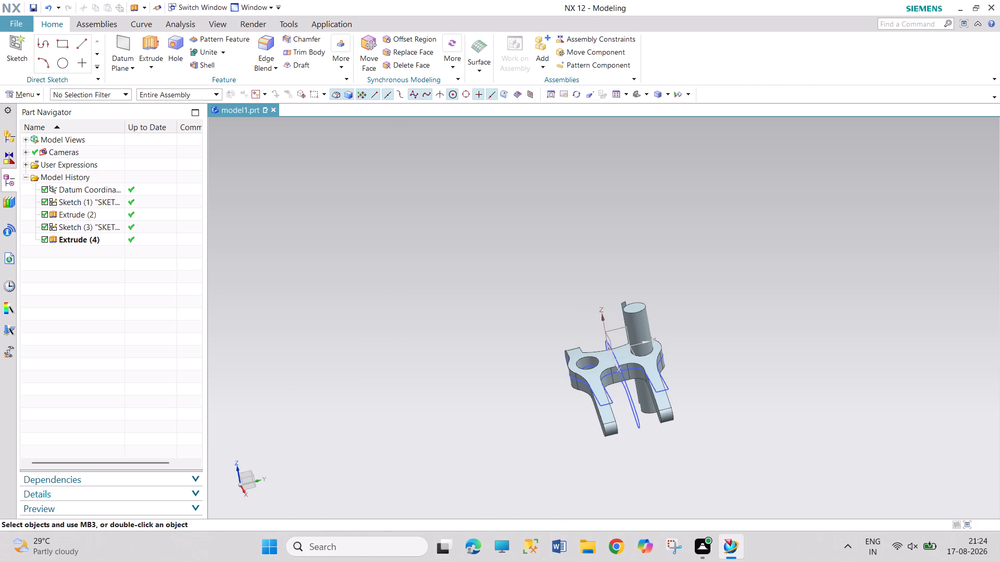
# Examine the intersected body from several angles for leftover geometry.
pyautogui.moveTo(520, 349); pyautogui.dragTo(570, 295, button='middle')
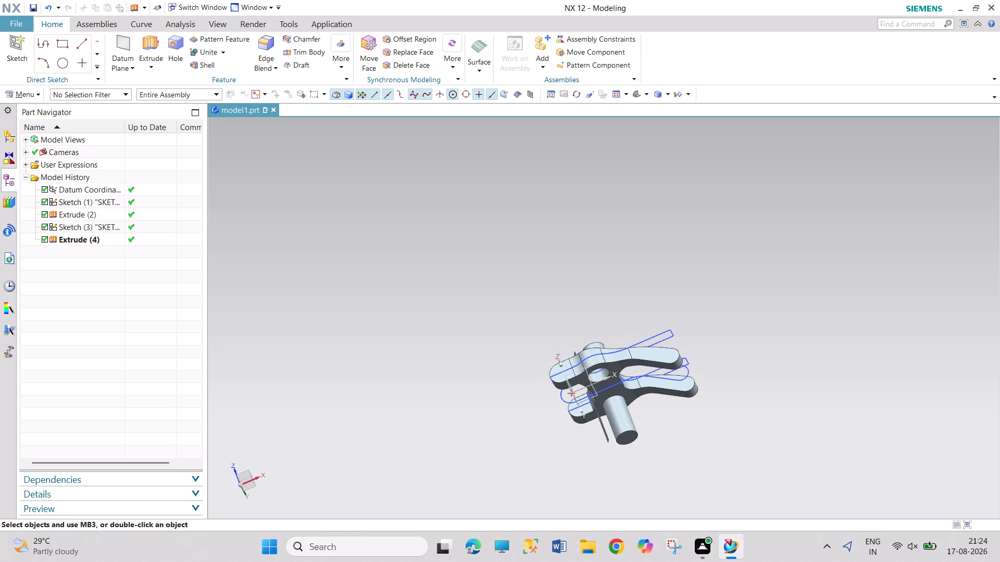
pyautogui.moveTo(617, 227); pyautogui.dragTo(658, 327, button='middle')
pyautogui.scroll(1, 611, 467)
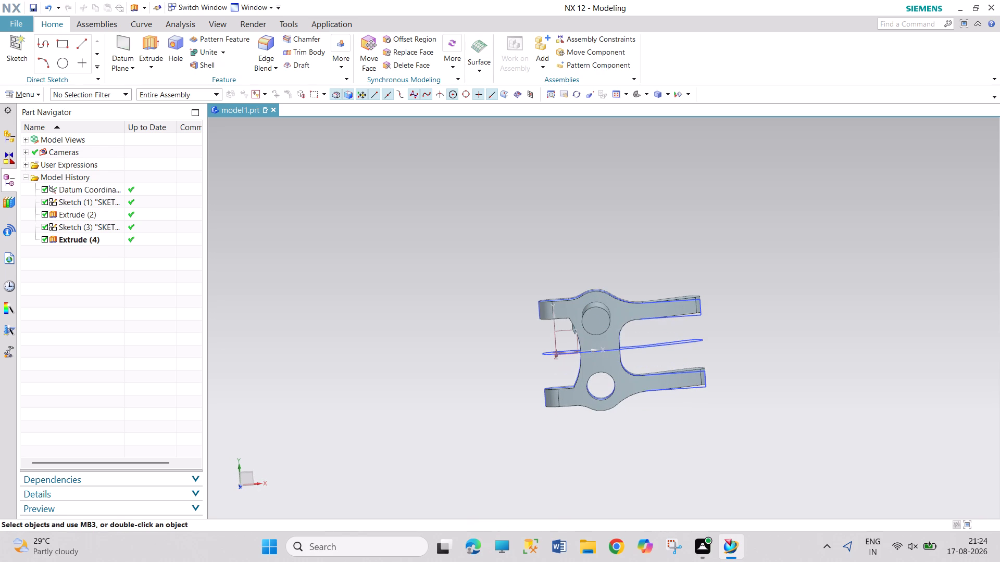
pyautogui.moveTo(613, 450); pyautogui.dragTo(635, 411, button='middle')
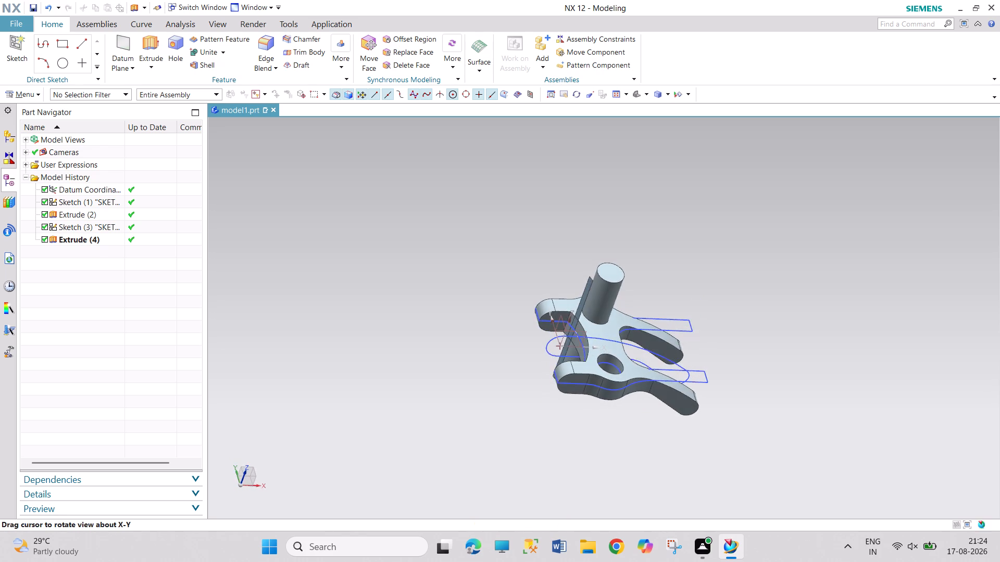
pyautogui.middleClick(643, 421)
pyautogui.moveTo(653, 428); pyautogui.dragTo(661, 431, button='middle')
pyautogui.scroll(-1, 658, 433)
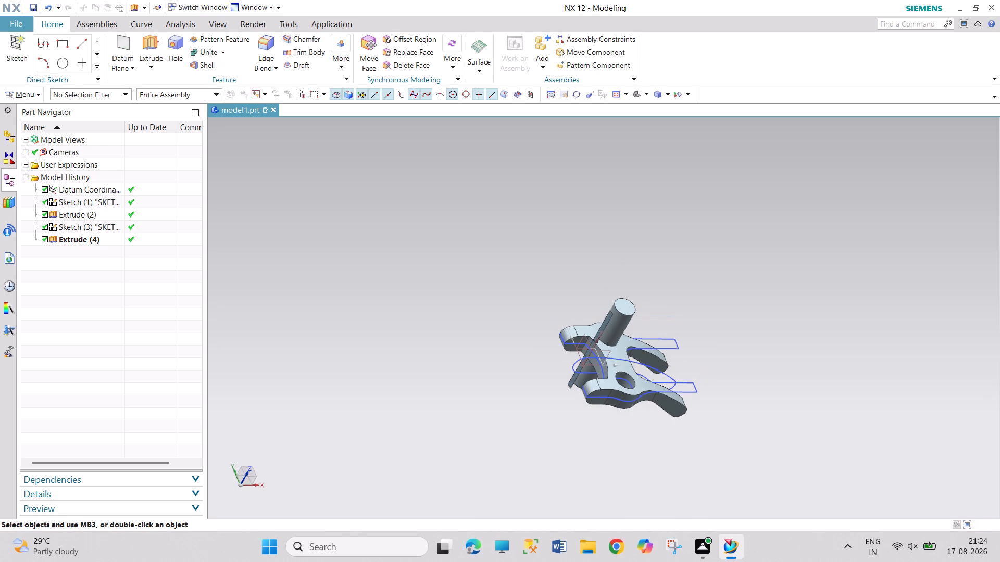
pyautogui.scroll(2, 658, 433)
pyautogui.scroll(1, 751, 337)
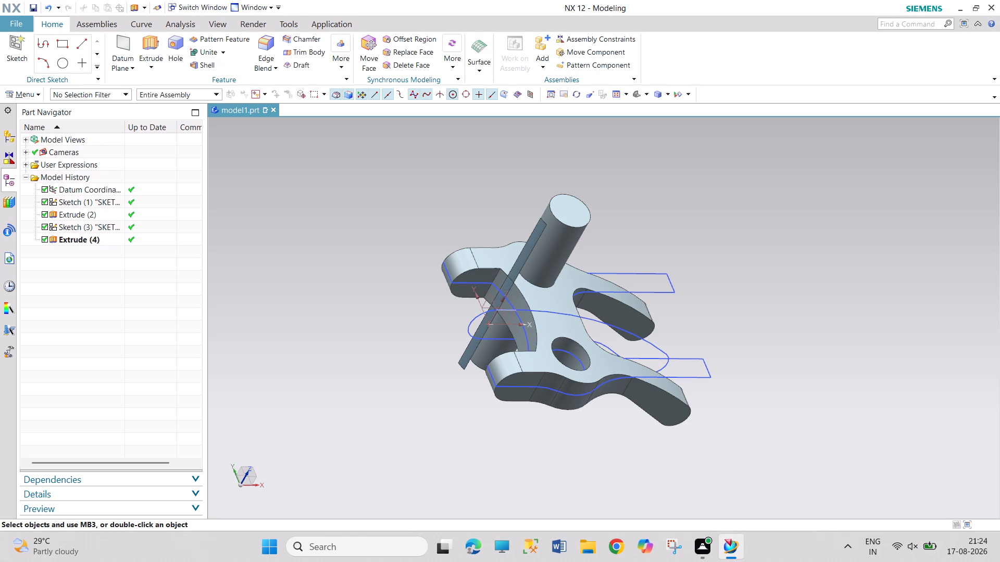
# Edit the first sketch with rollback, delete the duplicate circle at the upper 8 mm hole, and finish the sketch.
pyautogui.rightClick(666, 281)
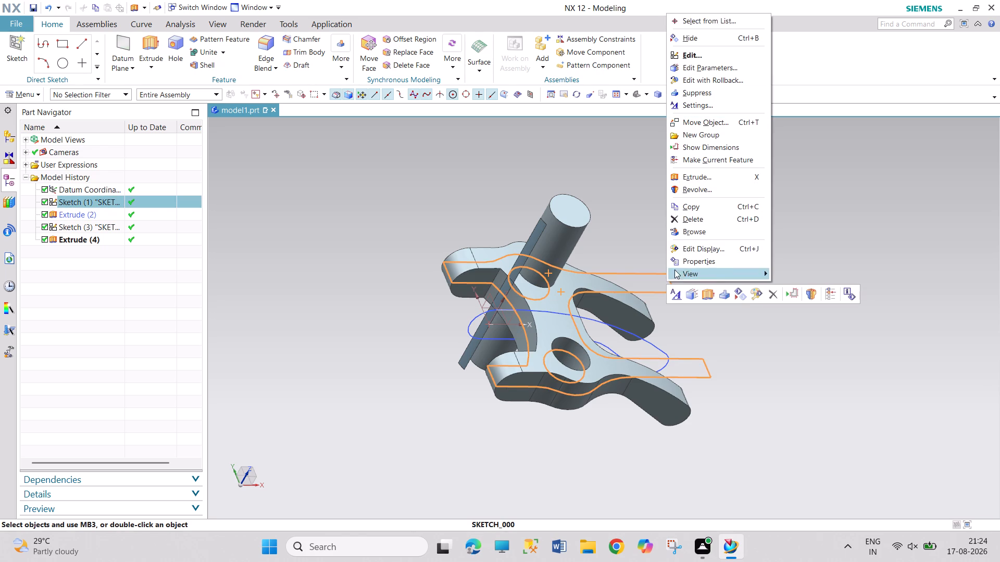
pyautogui.click(719, 76)
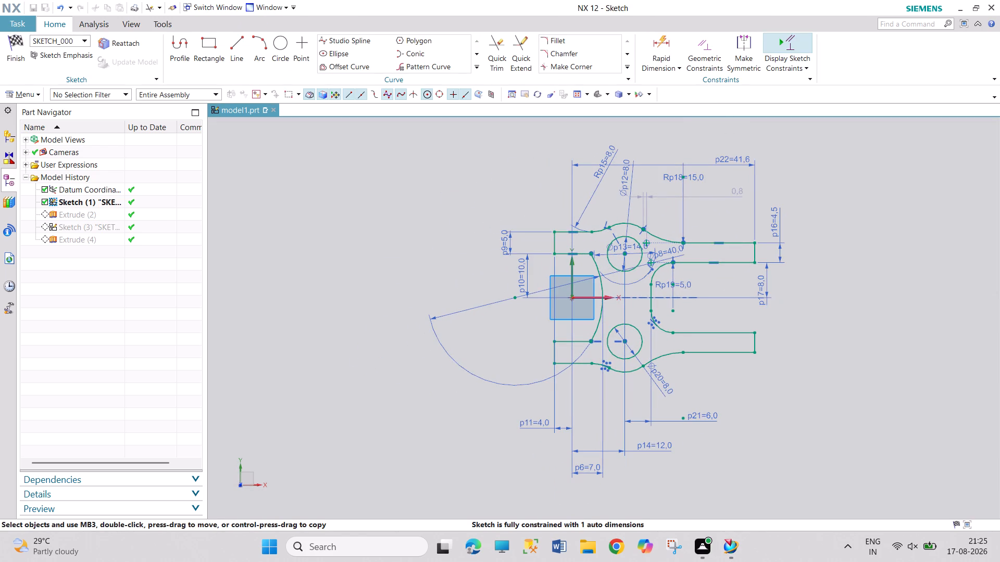
pyautogui.rightClick(636, 261)
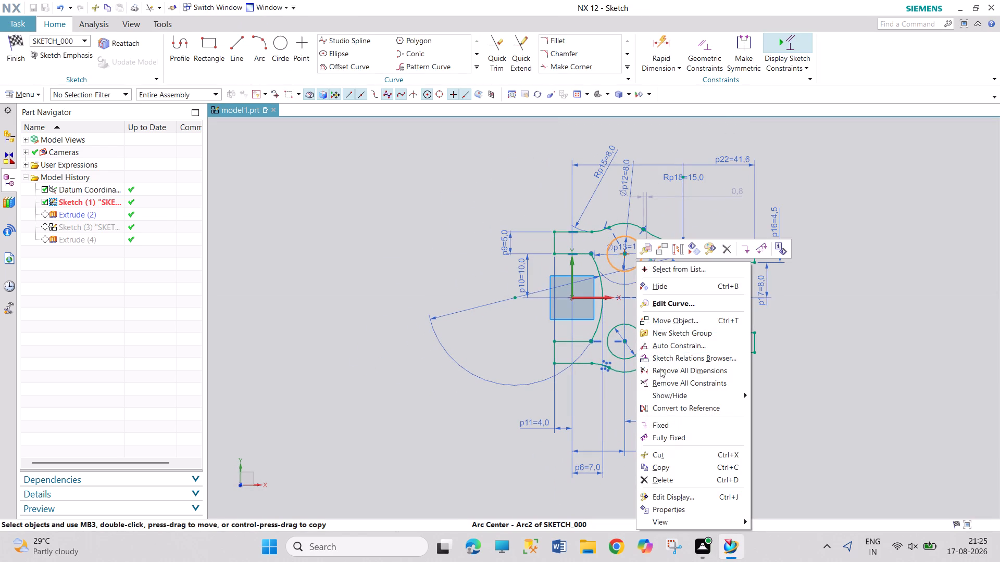
pyautogui.click(666, 478)
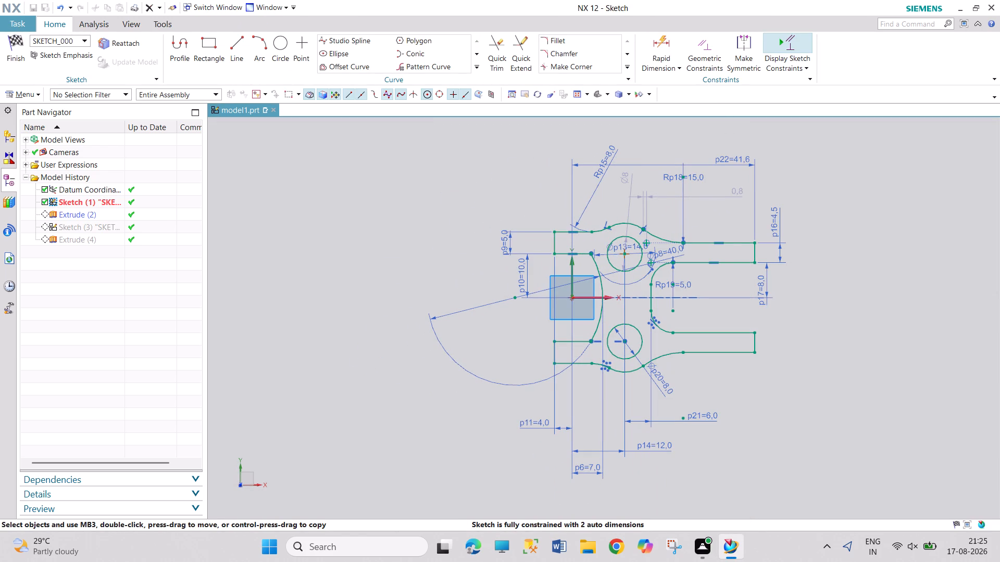
pyautogui.click(21, 52)
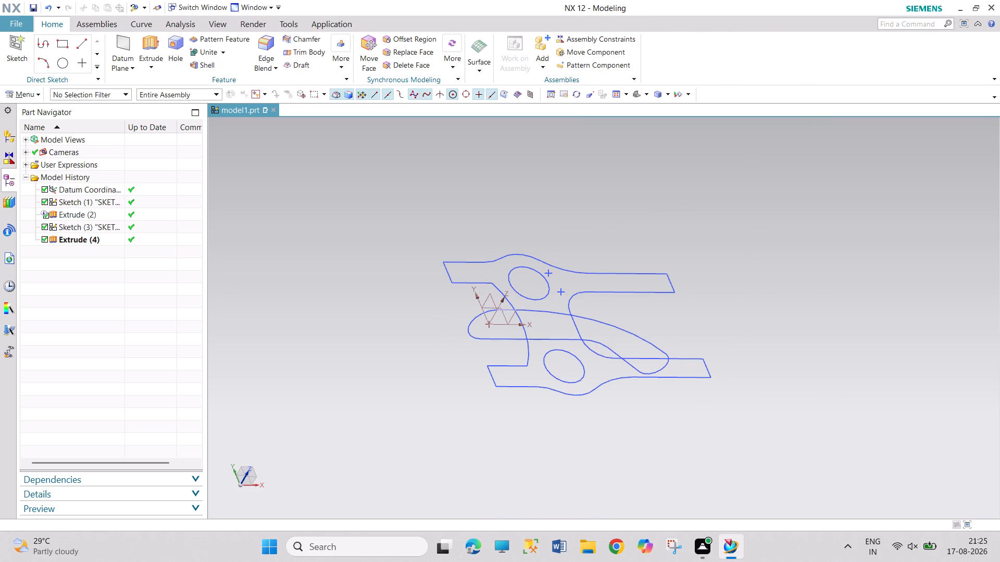
# Reopen the first sketch with rollback, trim away the sliver of the 14 mm arc beside the concave 40 mm arc, and finish.
pyautogui.moveTo(724, 315); pyautogui.dragTo(701, 313, button='middle')
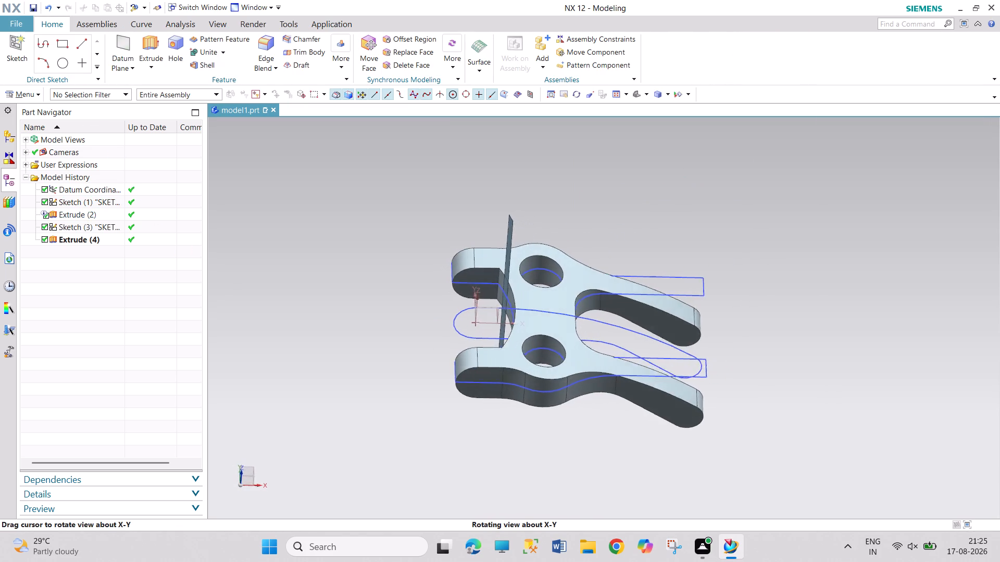
pyautogui.moveTo(701, 313); pyautogui.dragTo(711, 323, button='middle')
pyautogui.rightClick(711, 323)
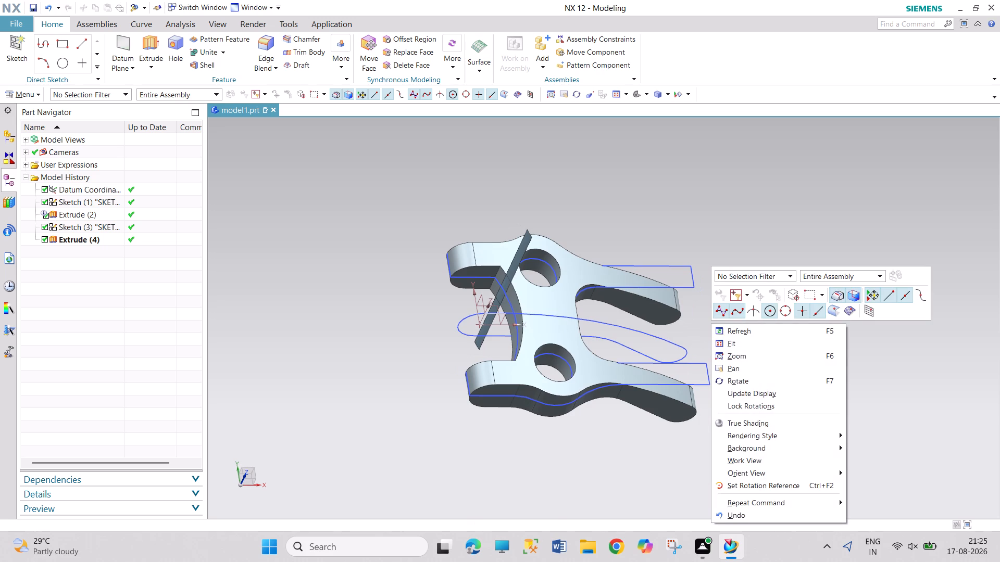
pyautogui.click(709, 191)
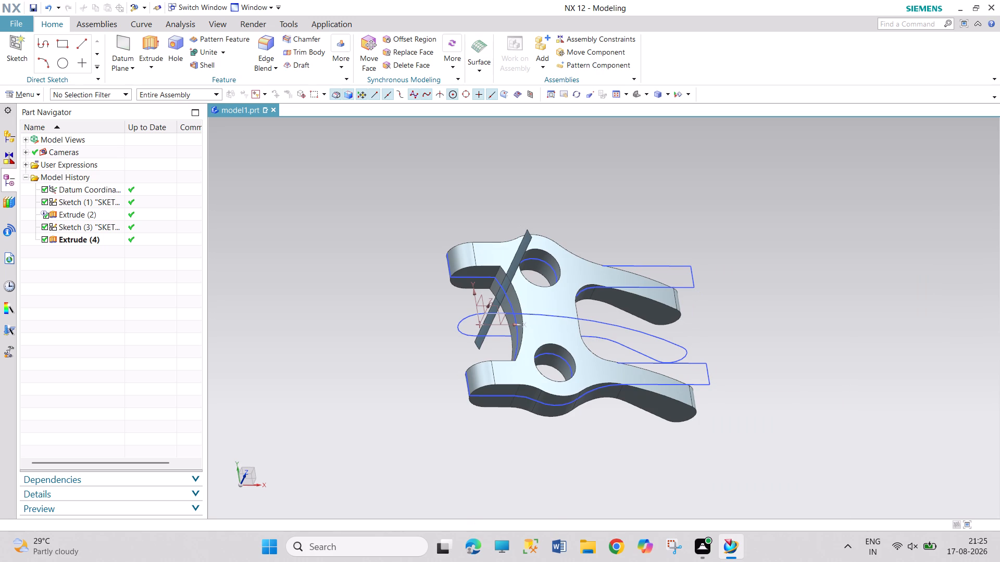
pyautogui.rightClick(510, 301)
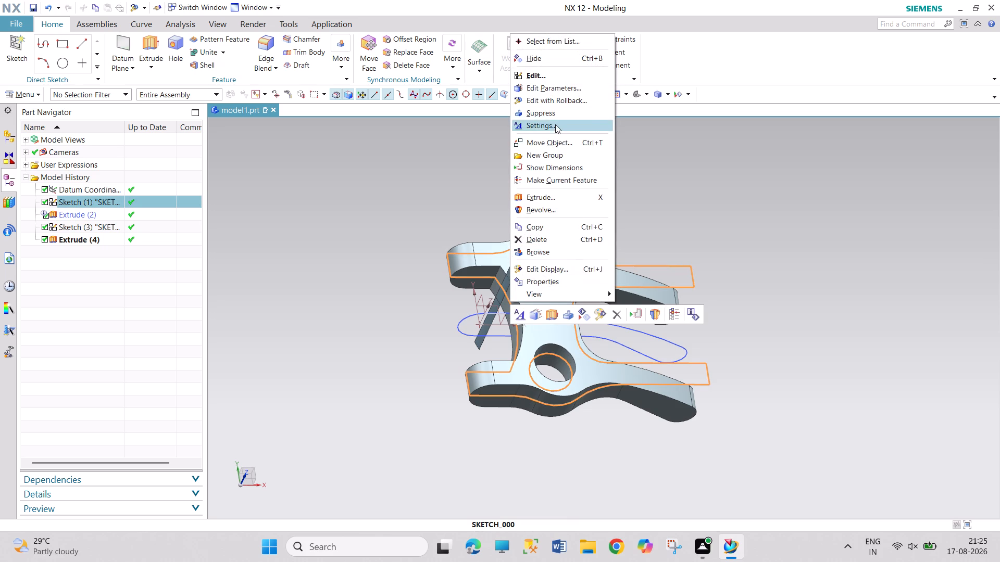
pyautogui.click(561, 100)
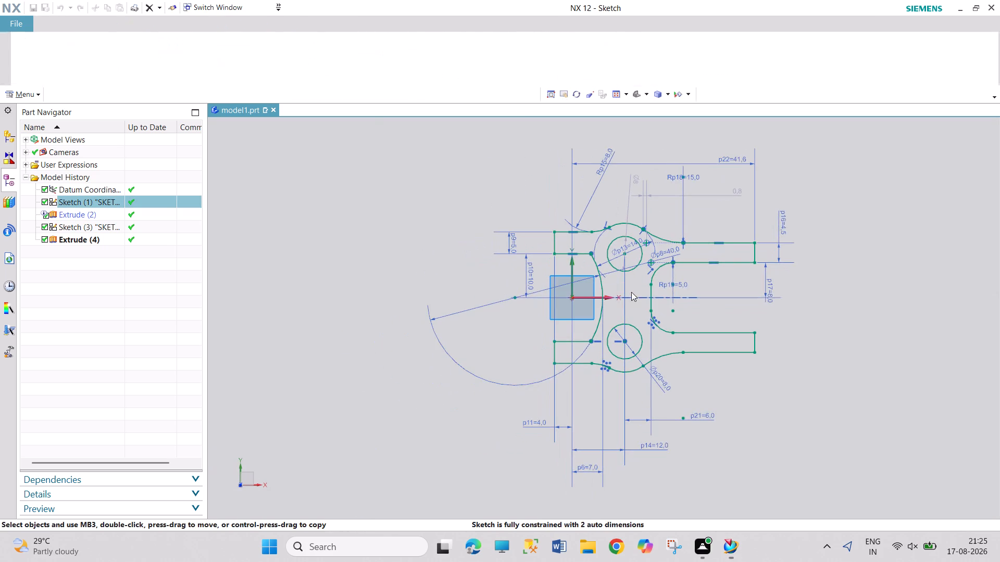
pyautogui.scroll(-2, 606, 275)
pyautogui.scroll(7, 606, 276)
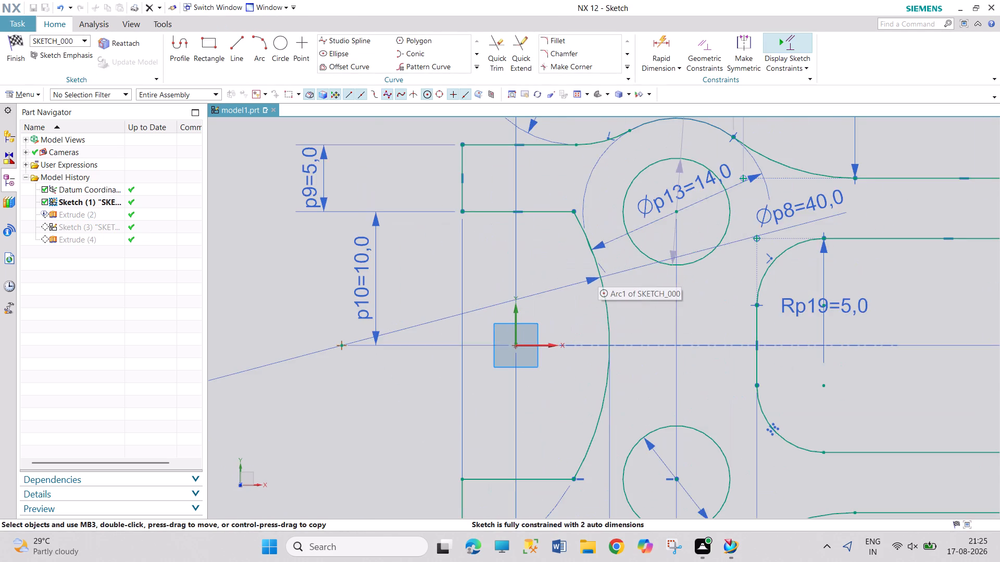
pyautogui.scroll(2, 616, 289)
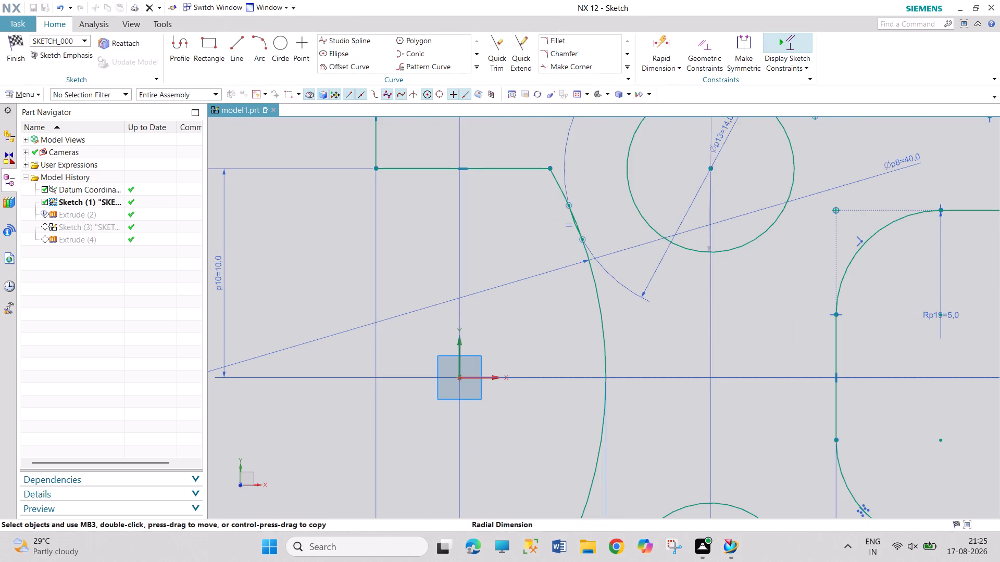
pyautogui.scroll(6, 589, 210)
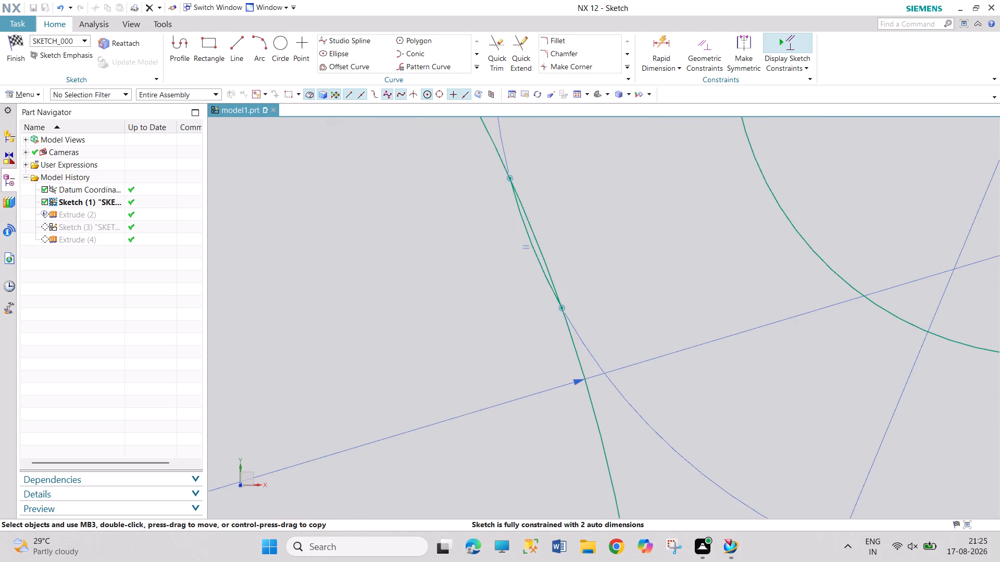
pyautogui.scroll(-7, 657, 232)
pyautogui.scroll(-2, 747, 244)
pyautogui.scroll(2, 749, 245)
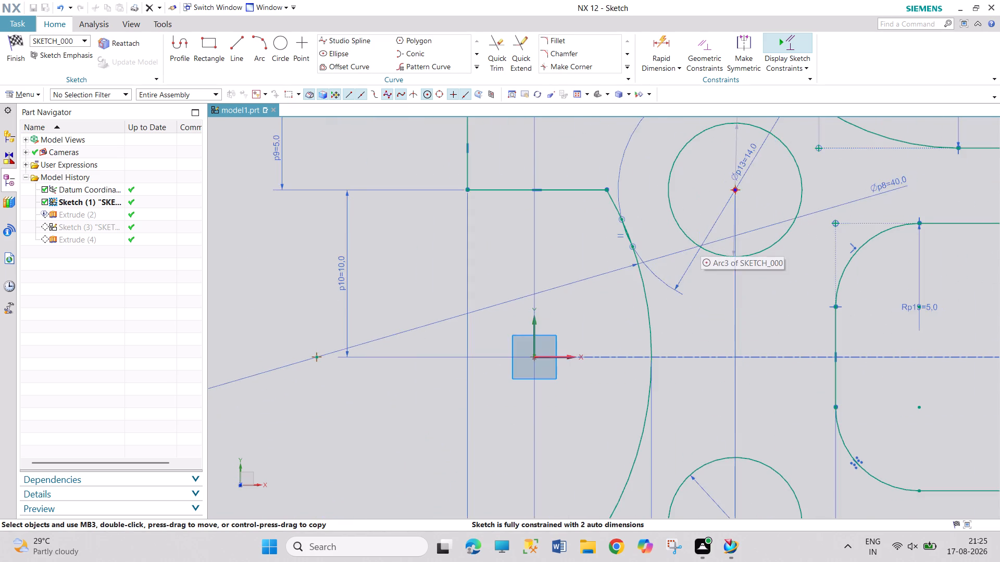
pyautogui.scroll(5, 701, 242)
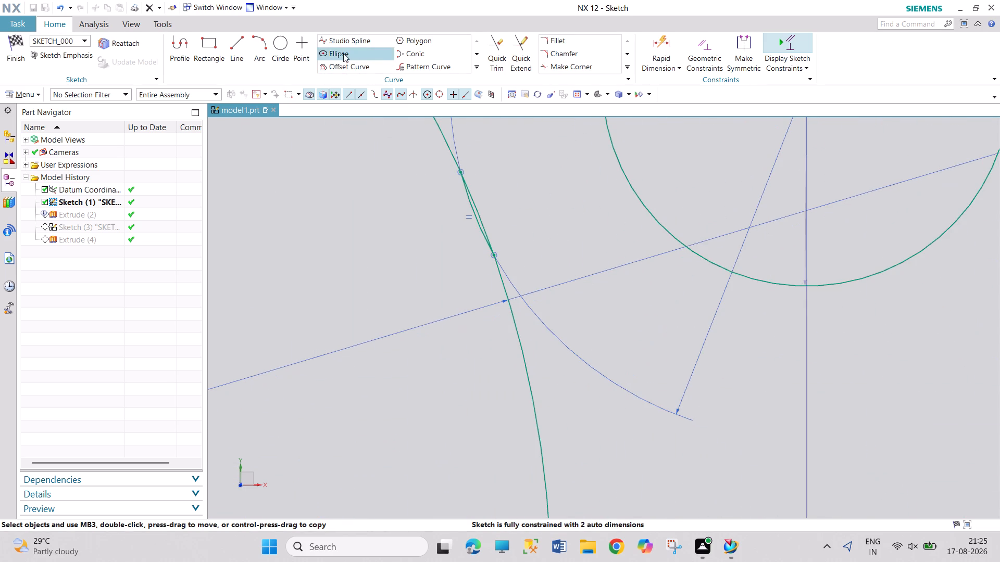
pyautogui.click(490, 54)
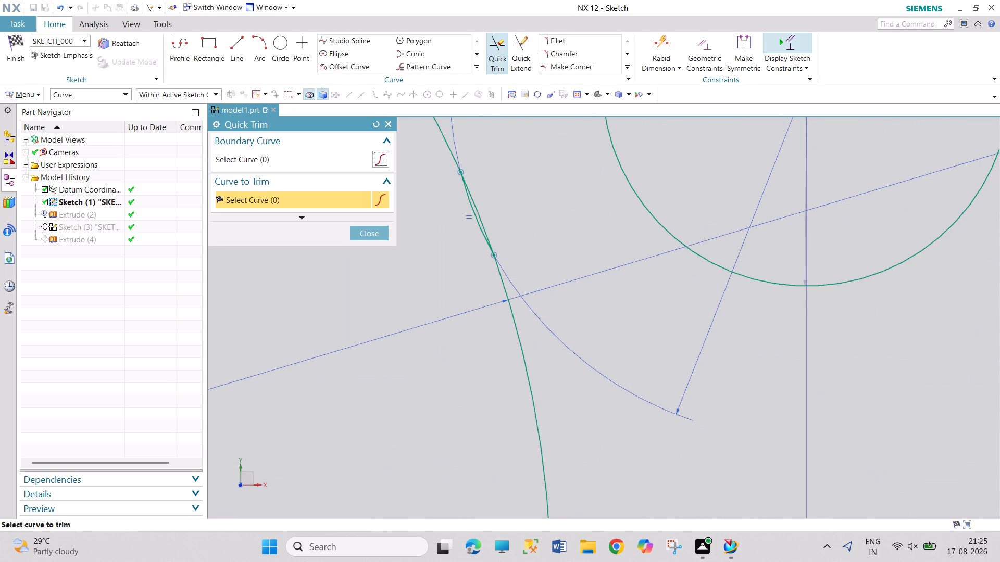
pyautogui.click(474, 226)
pyautogui.scroll(2, 521, 275)
pyautogui.scroll(-10, 521, 275)
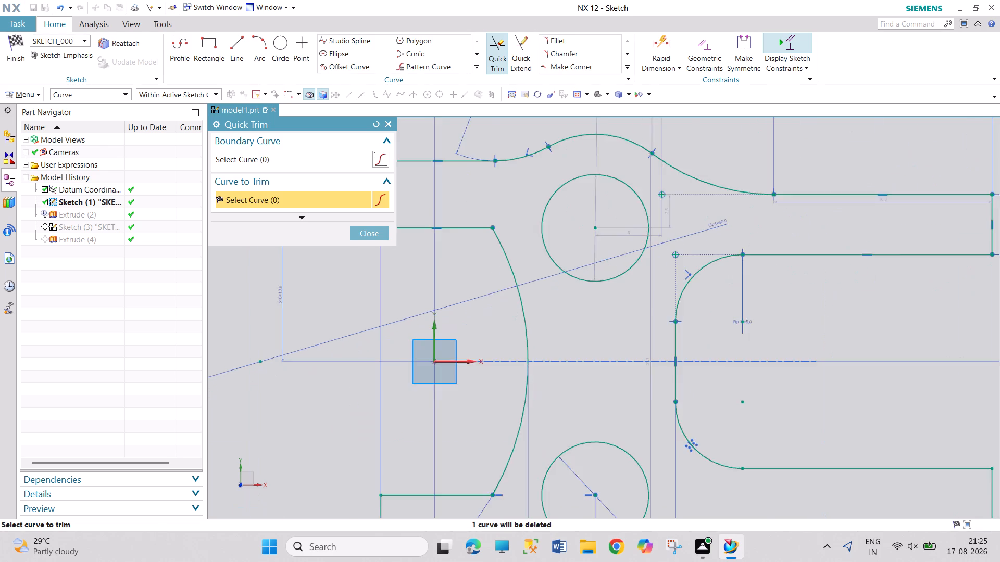
pyautogui.scroll(-4, 521, 300)
pyautogui.scroll(6, 495, 408)
pyautogui.scroll(-3, 498, 397)
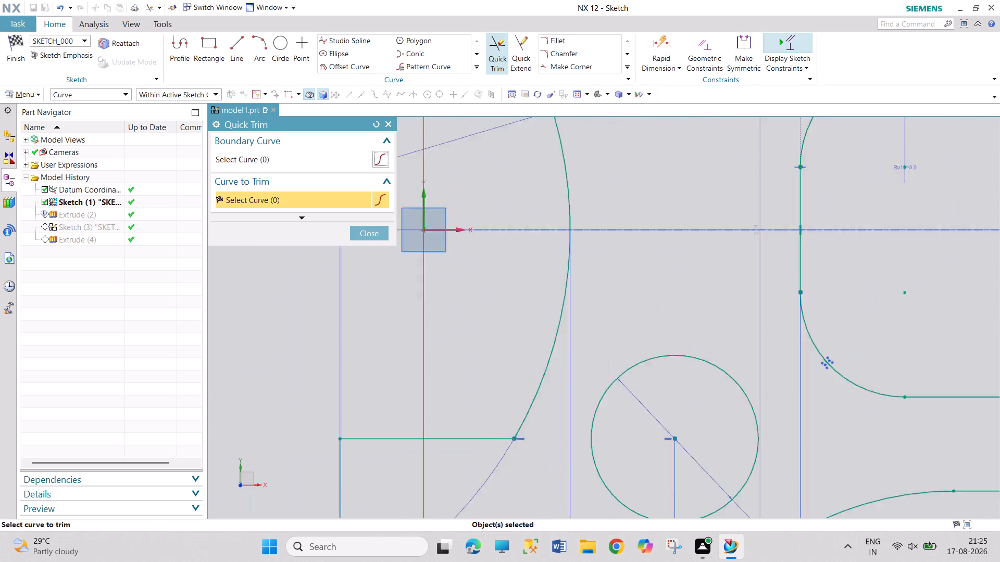
pyautogui.scroll(-4, 497, 386)
pyautogui.scroll(1, 668, 432)
pyautogui.click(379, 233)
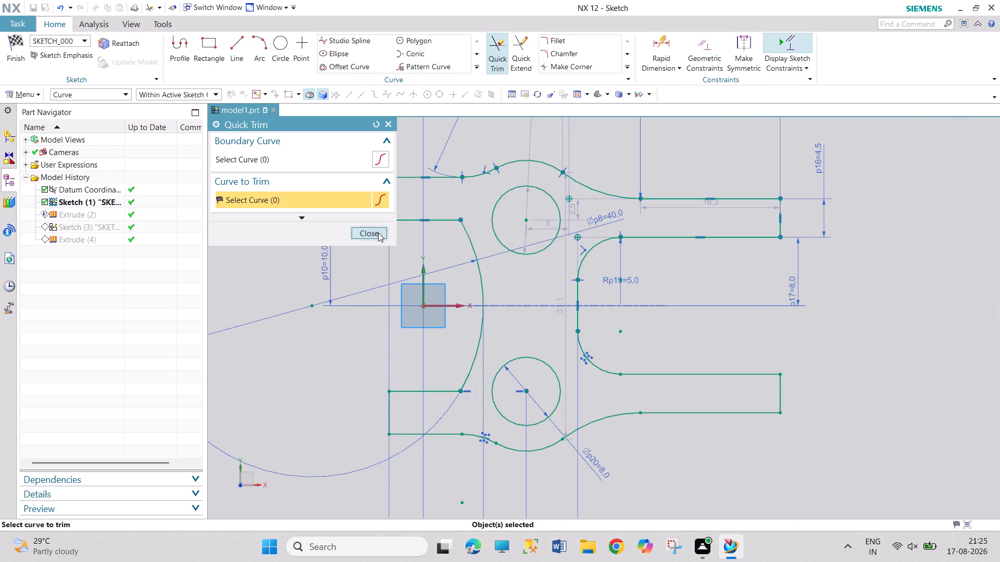
pyautogui.click(14, 45)
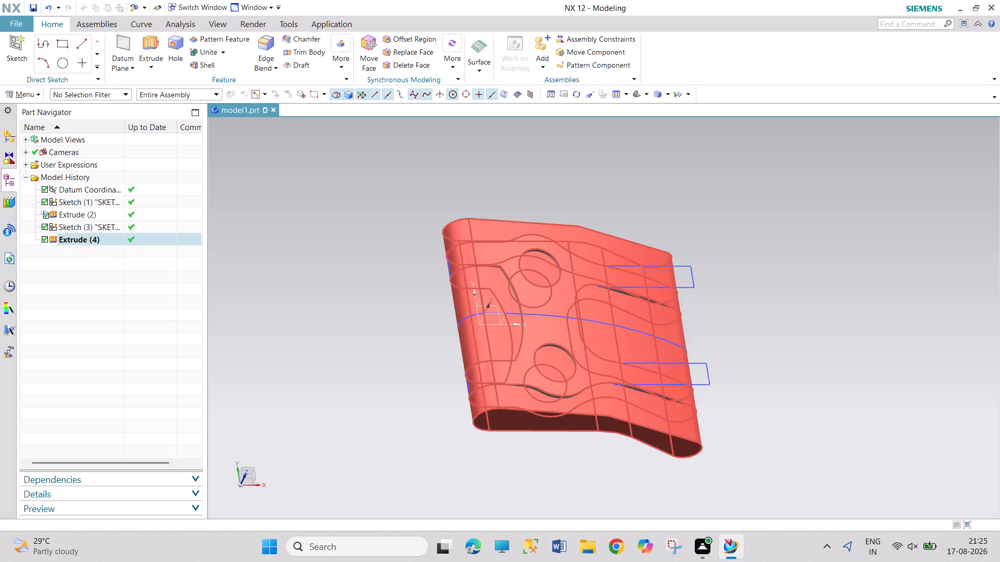
# Edit the XZ-plane profile sketch with rollback and draw a 4 mm diameter circle centred on the sketch origin.
pyautogui.rightClick(679, 349)
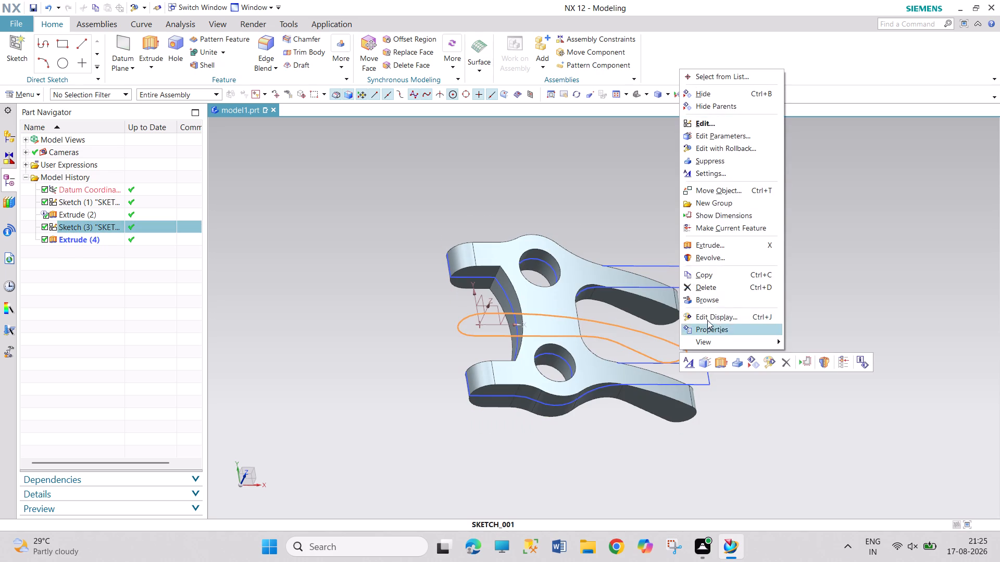
pyautogui.click(719, 147)
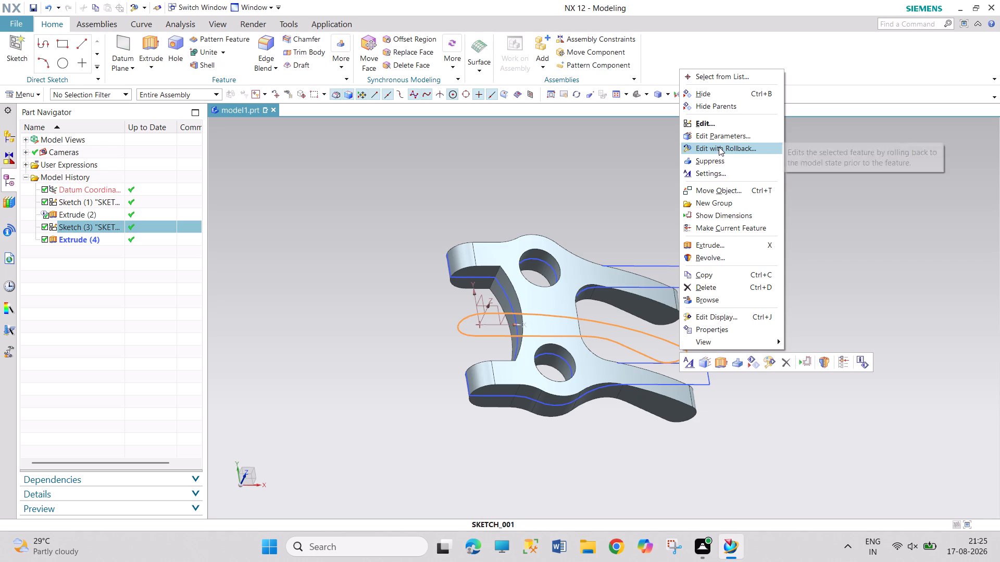
pyautogui.scroll(-4, 605, 196)
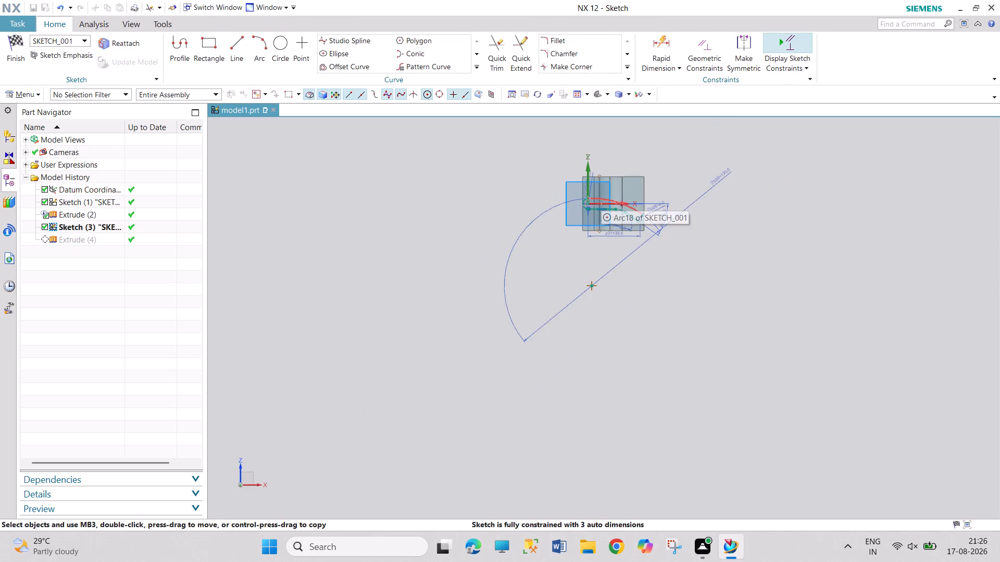
pyautogui.scroll(8, 600, 198)
pyautogui.scroll(2, 534, 181)
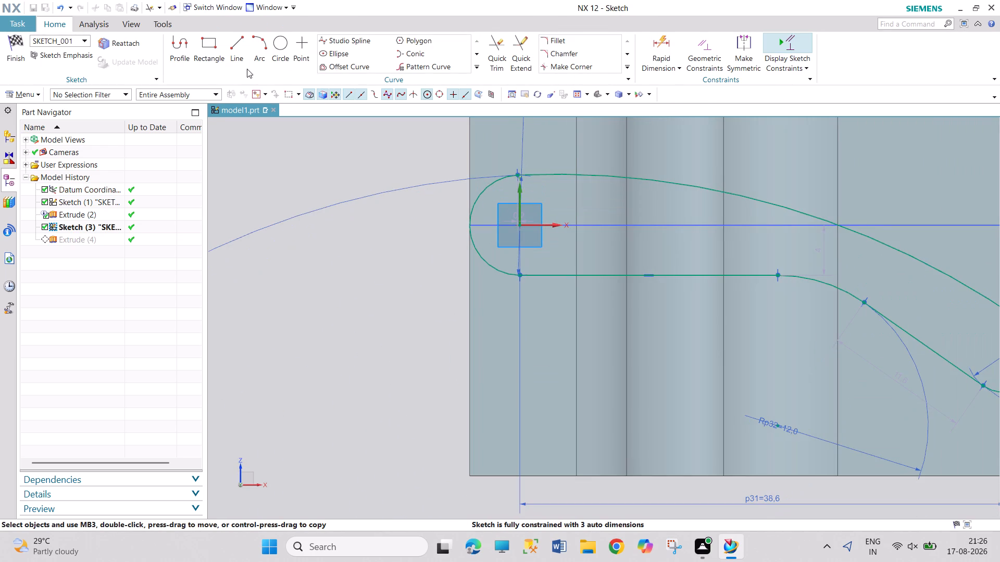
pyautogui.click(280, 49)
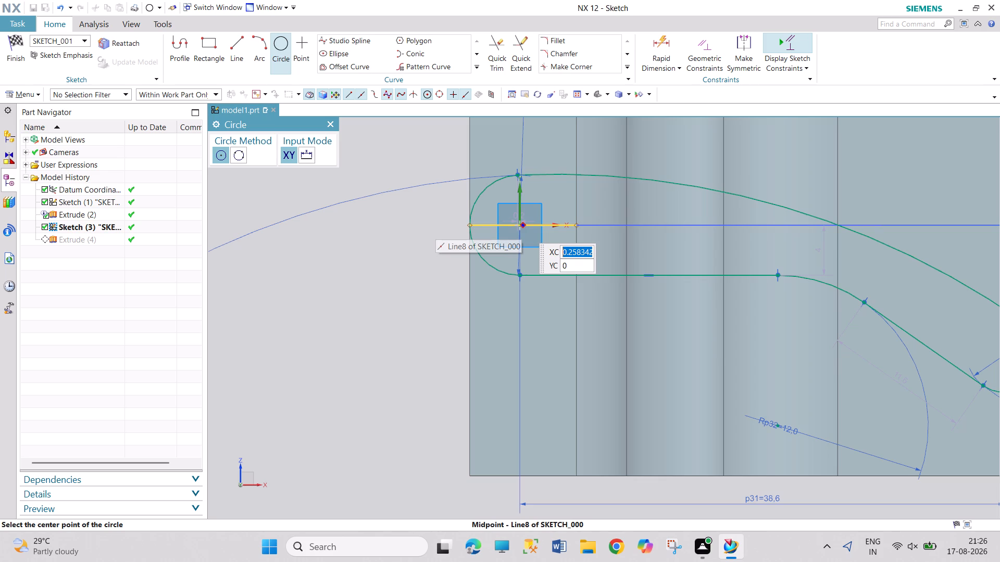
pyautogui.click(521, 224)
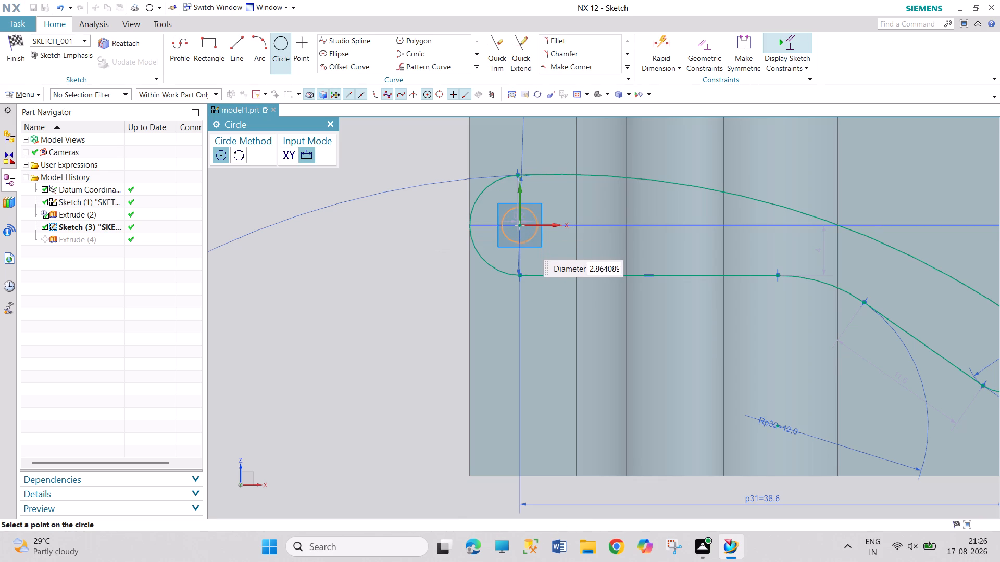
pyautogui.press('4')
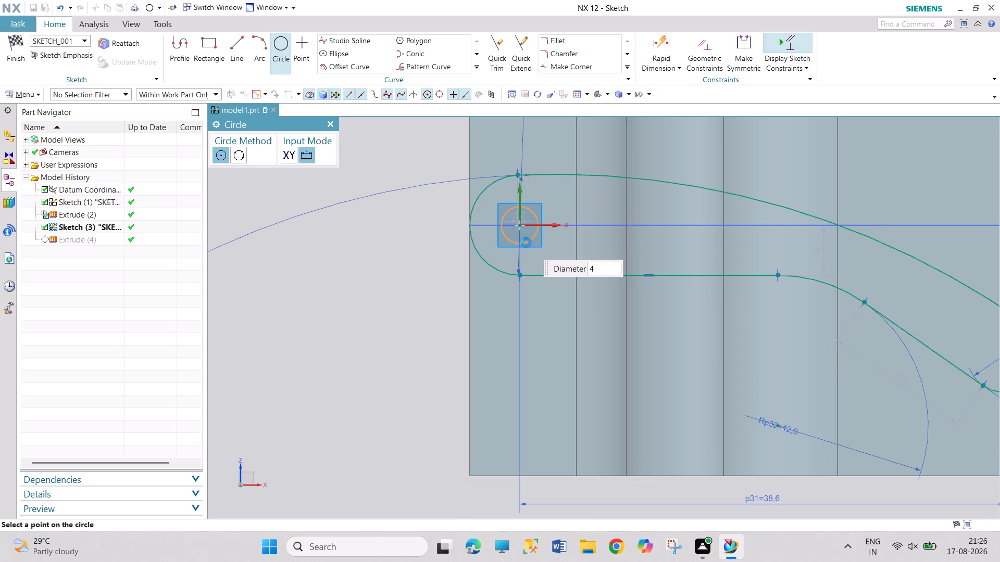
pyautogui.press('Return')
pyautogui.scroll(3, 690, 349)
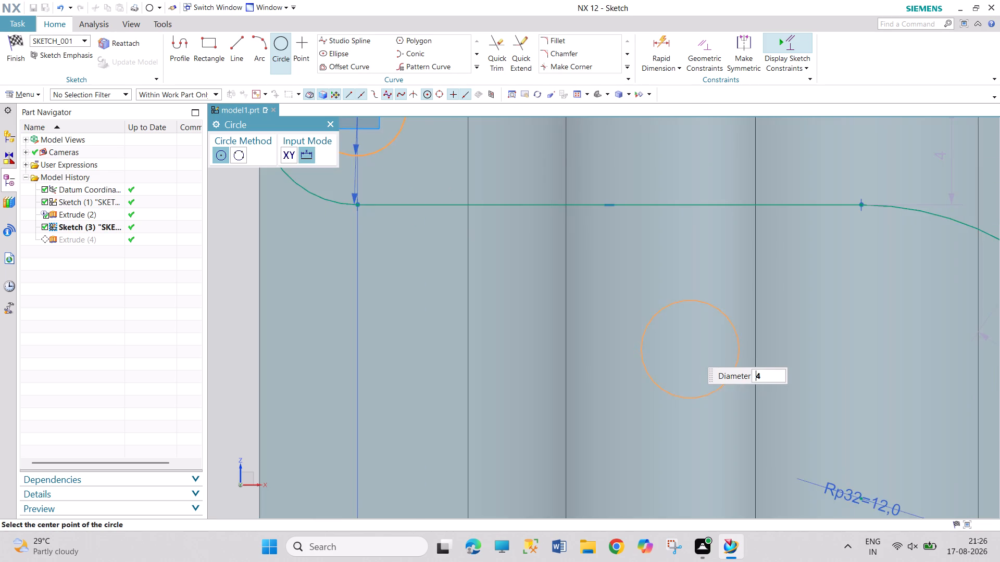
# Draw a 3 mm diameter circle at the centre of the 6 mm end arc and finish the sketch.
pyautogui.scroll(-6, 691, 356)
pyautogui.scroll(1, 853, 407)
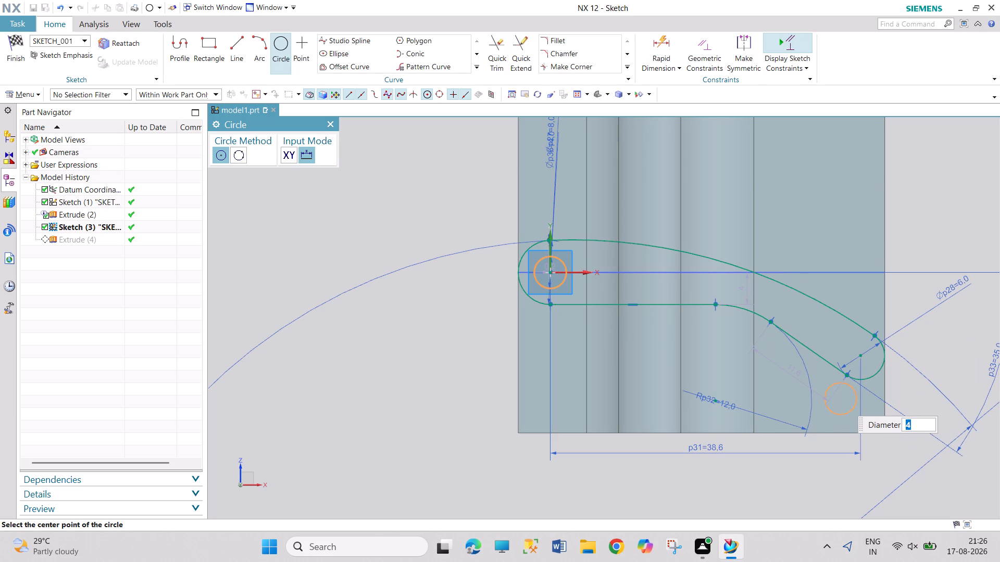
pyautogui.press('3')
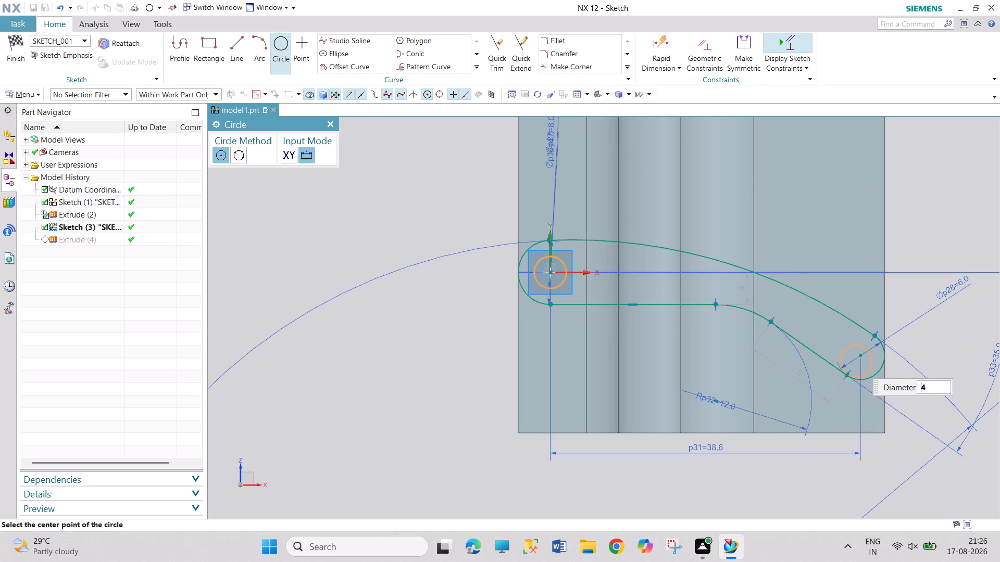
pyautogui.press('Return')
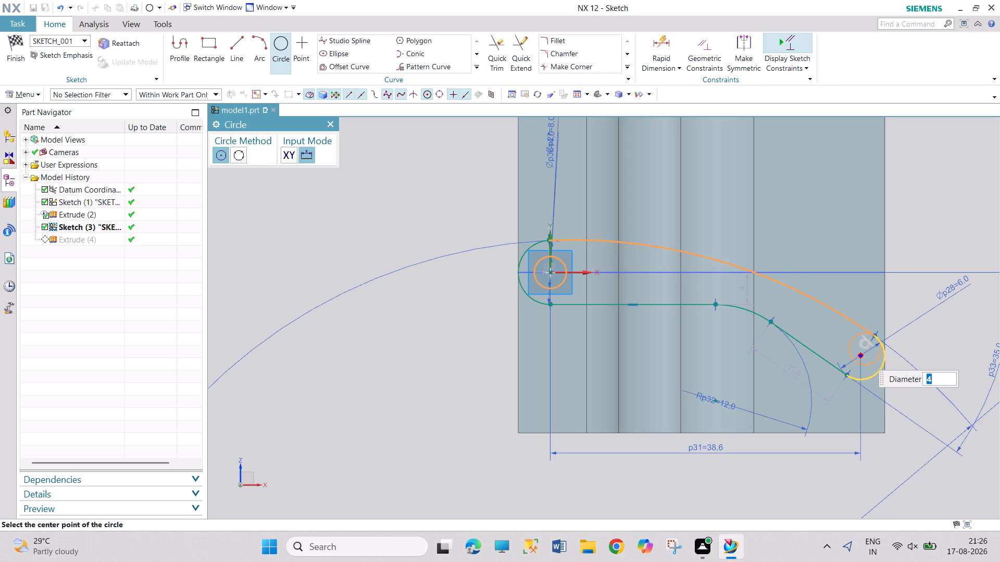
pyautogui.press('3')
pyautogui.press('Return')
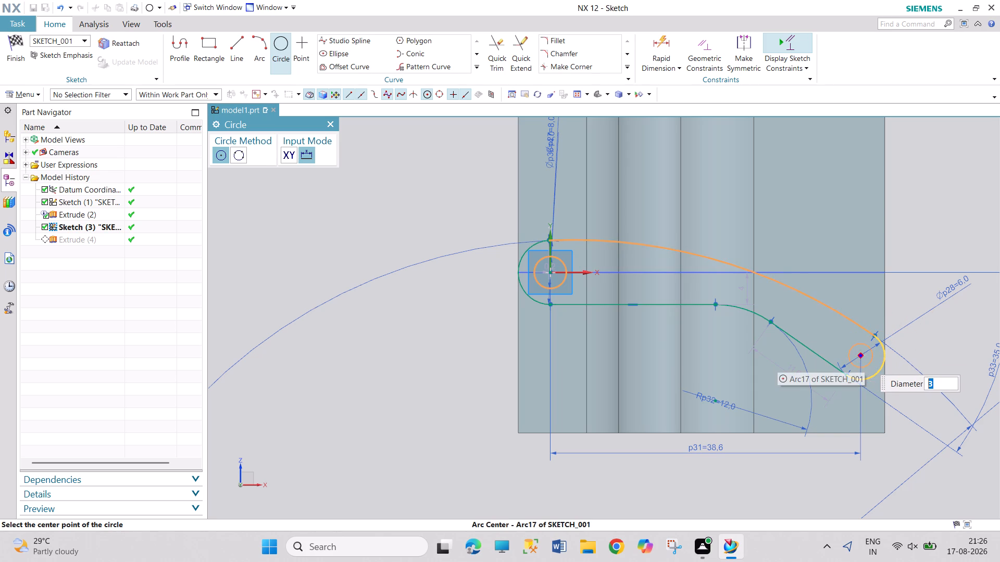
pyautogui.click(863, 357)
pyautogui.press('Escape')
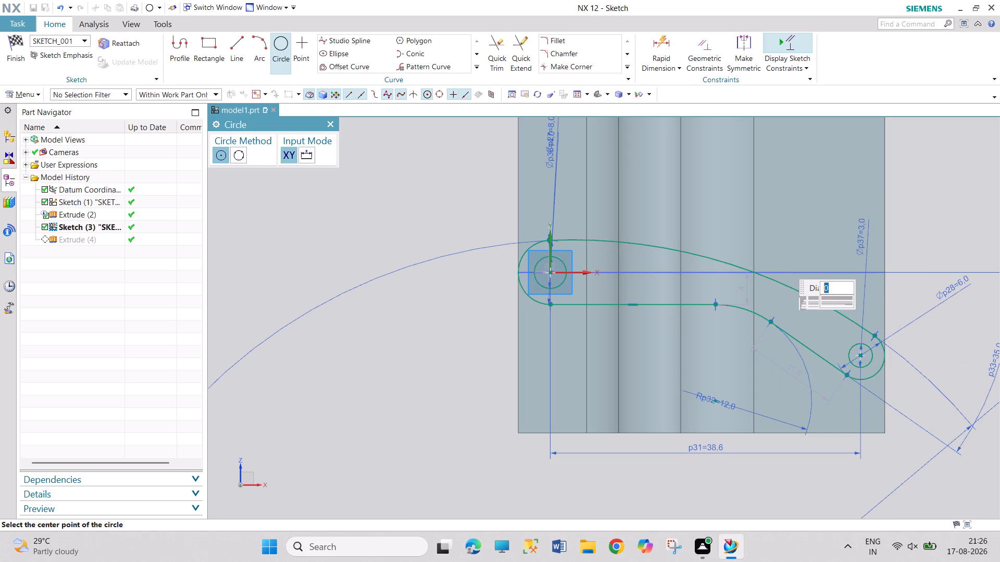
pyautogui.click(23, 57)
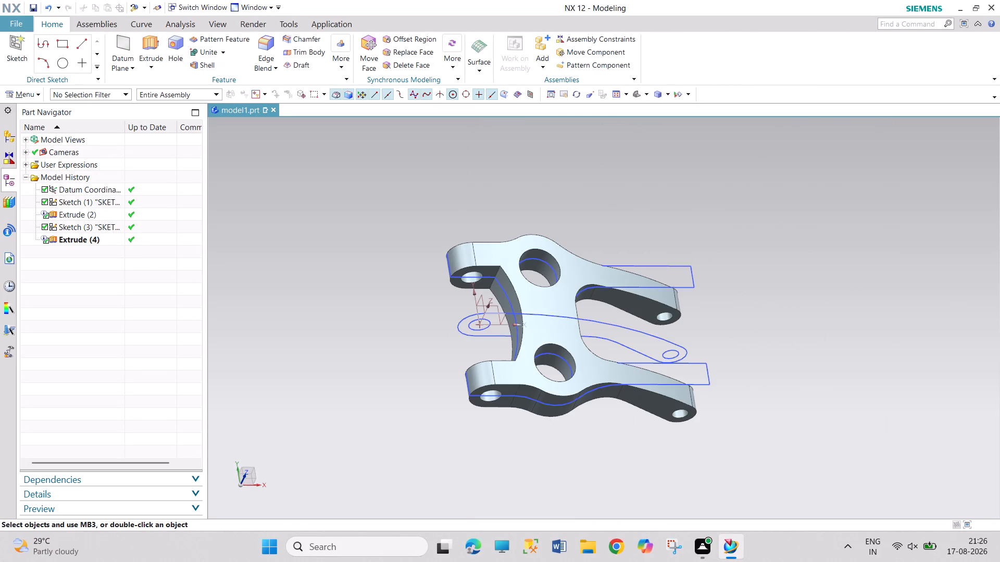
# Examine the updated body and its cross holes from several angles.
pyautogui.moveTo(787, 412); pyautogui.dragTo(766, 399, button='middle')
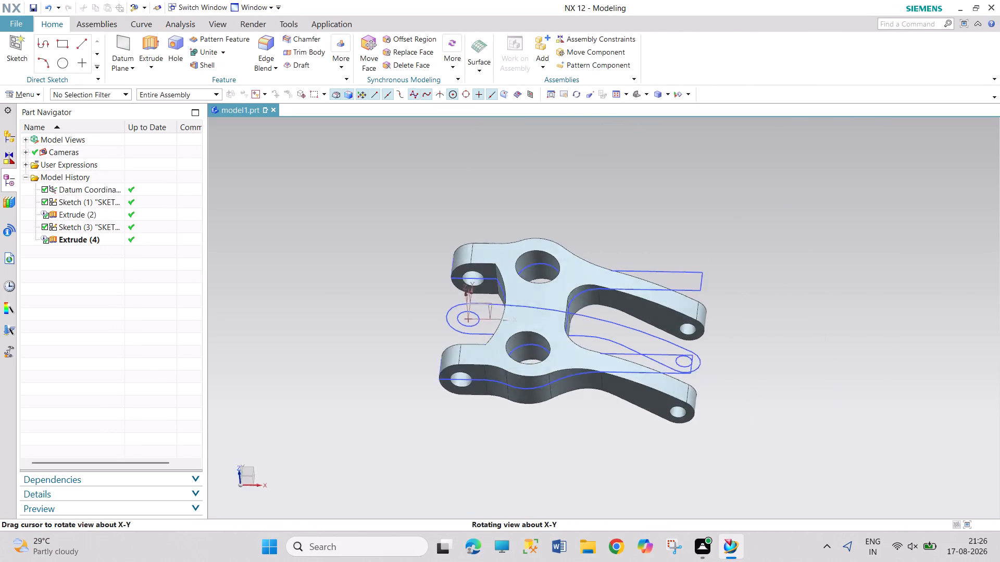
pyautogui.moveTo(766, 399); pyautogui.dragTo(702, 262, button='middle')
pyautogui.moveTo(420, 171); pyautogui.dragTo(452, 214, button='middle')
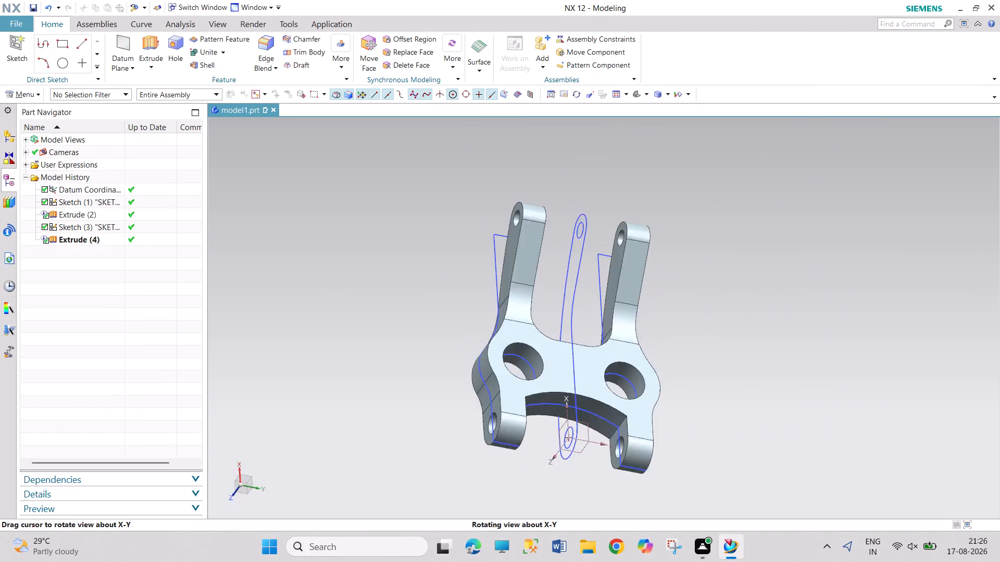
pyautogui.moveTo(452, 214); pyautogui.dragTo(540, 292, button='middle')
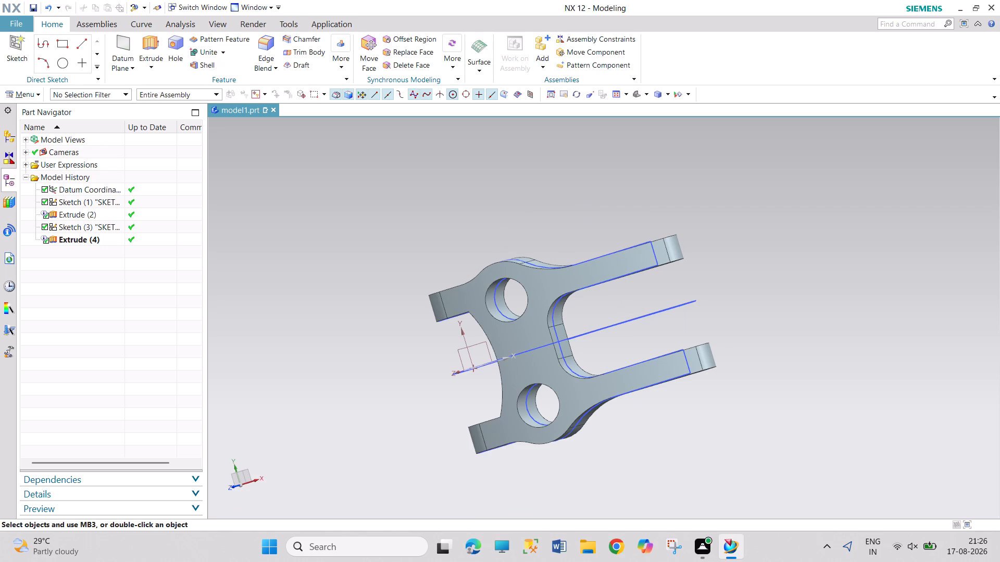
pyautogui.moveTo(421, 412); pyautogui.dragTo(407, 361, button='middle')
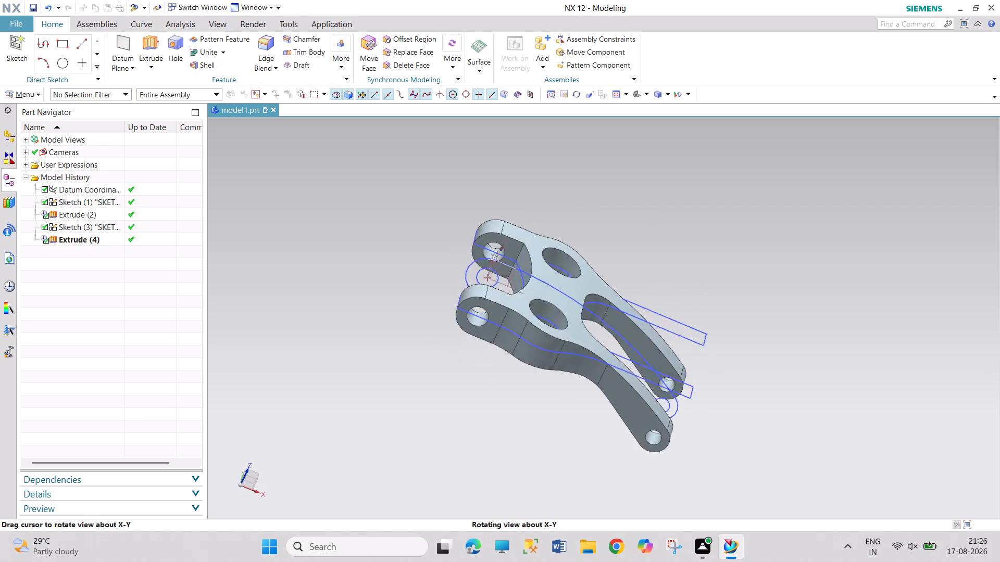
pyautogui.moveTo(407, 361); pyautogui.dragTo(409, 366, button='middle')
pyautogui.middleClick(404, 372)
pyautogui.moveTo(404, 369); pyautogui.dragTo(378, 378, button='middle')
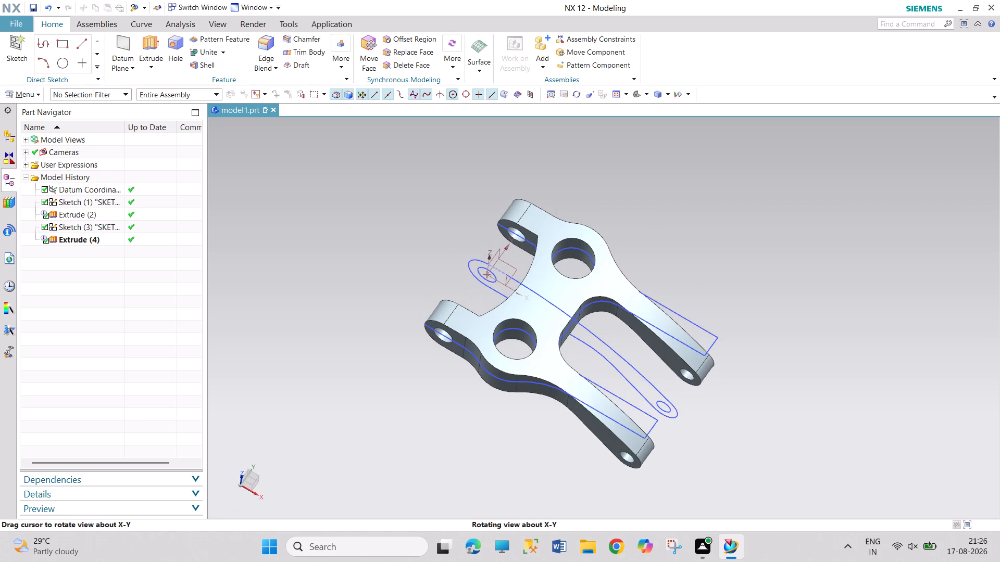
# Hide the two source sketches, the XZ-plane side profile and the forked outline.
pyautogui.rightClick(617, 357)
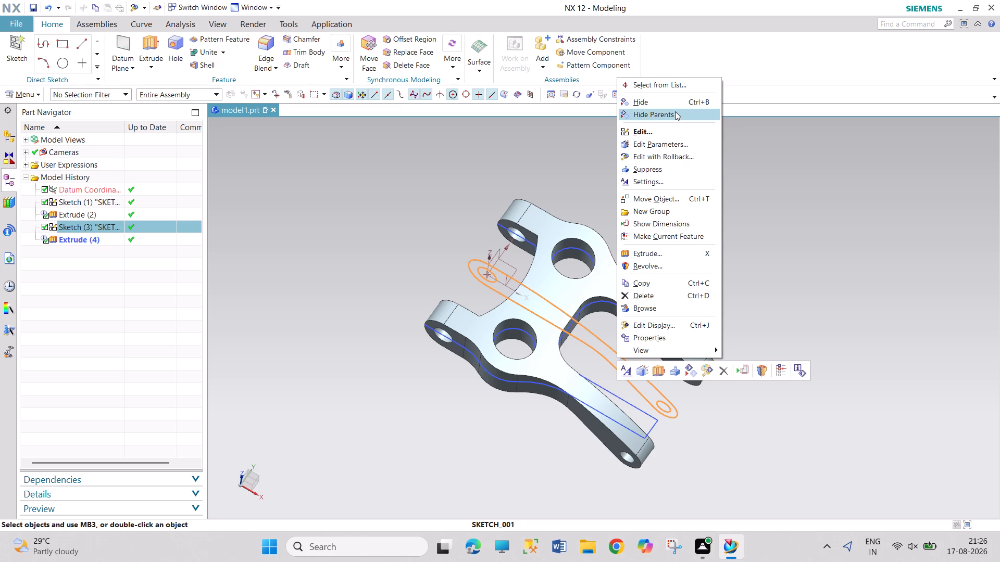
pyautogui.click(669, 96)
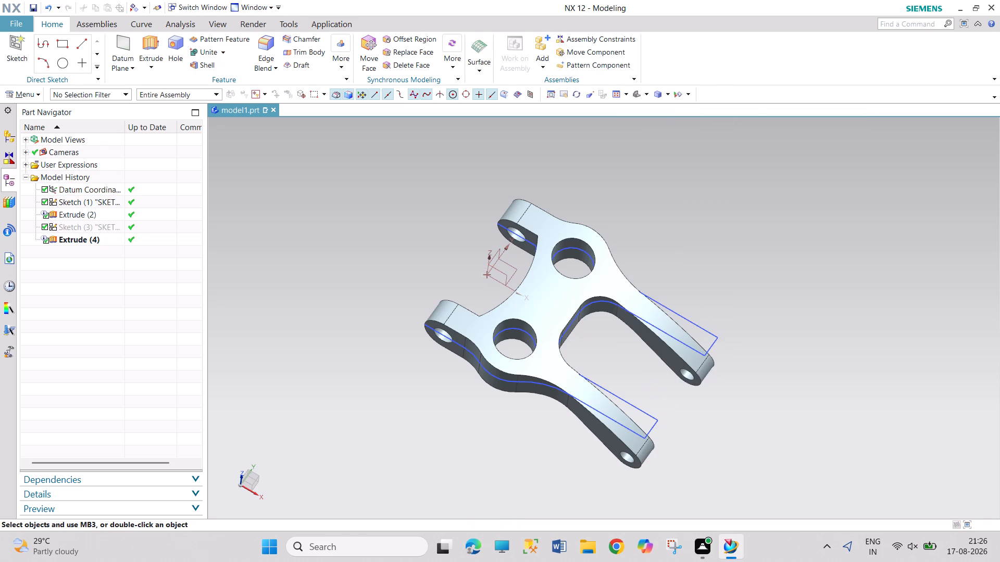
pyautogui.rightClick(691, 322)
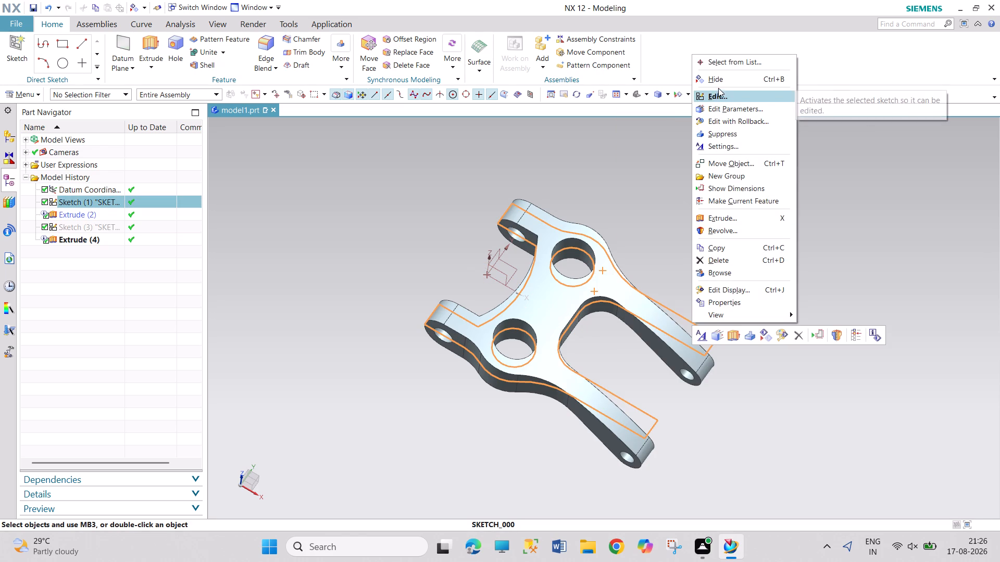
pyautogui.click(719, 78)
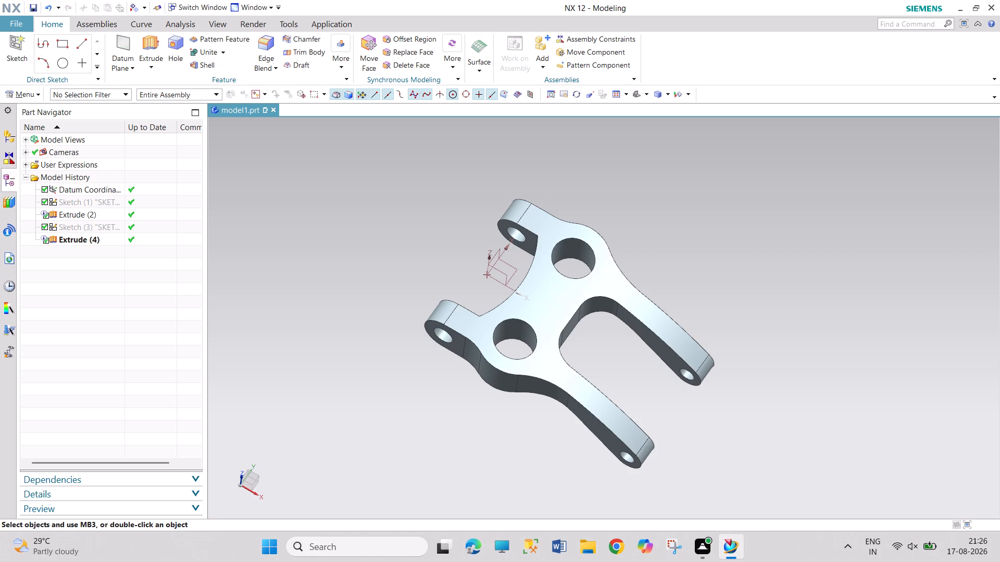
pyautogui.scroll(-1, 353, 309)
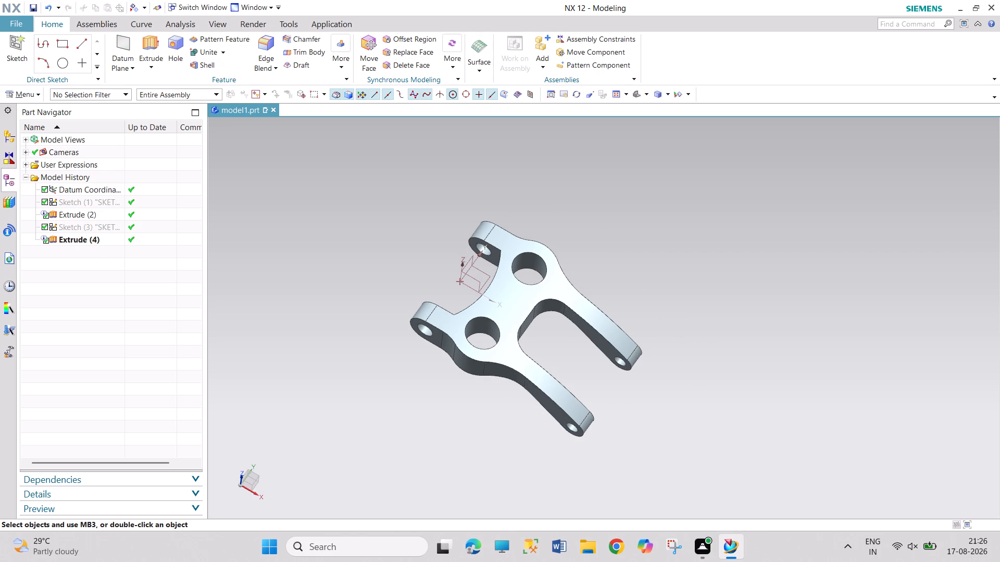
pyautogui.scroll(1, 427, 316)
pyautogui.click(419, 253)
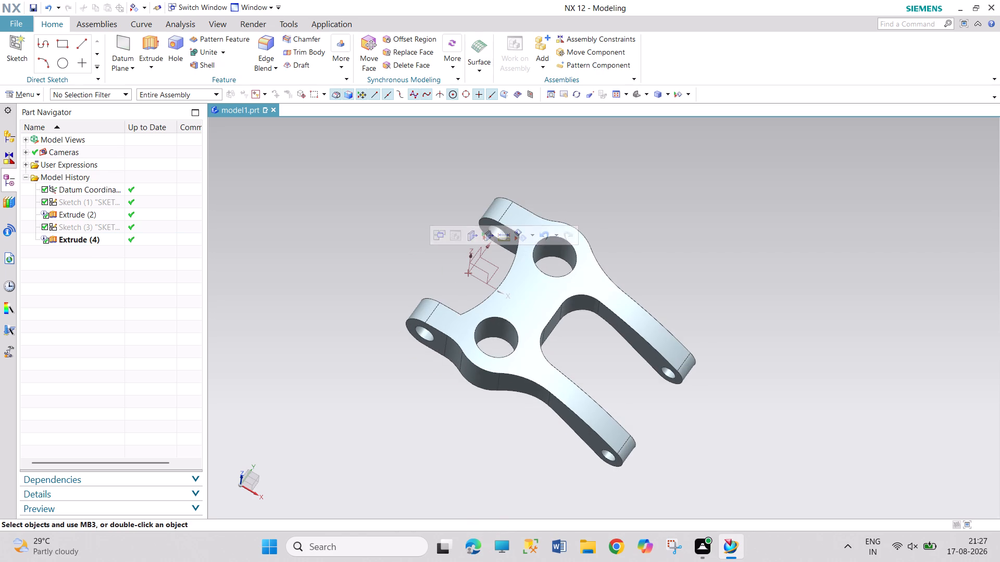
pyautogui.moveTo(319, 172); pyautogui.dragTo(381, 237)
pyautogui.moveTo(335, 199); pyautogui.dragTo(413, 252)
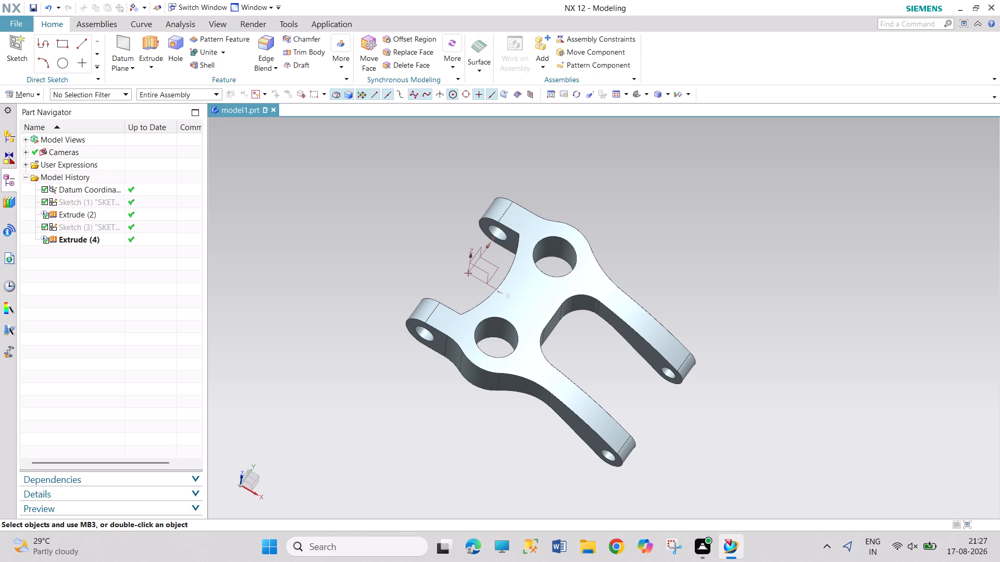
# Create a new sketch in the task environment on the XZ datum plane through the middle of the part.
pyautogui.click(635, 97)
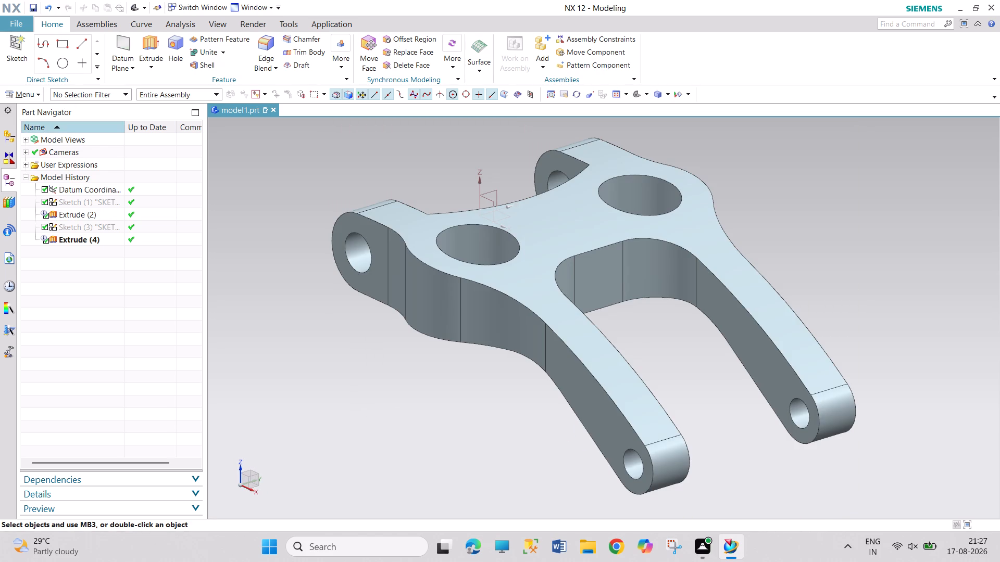
pyautogui.click(35, 92)
pyautogui.click(44, 144)
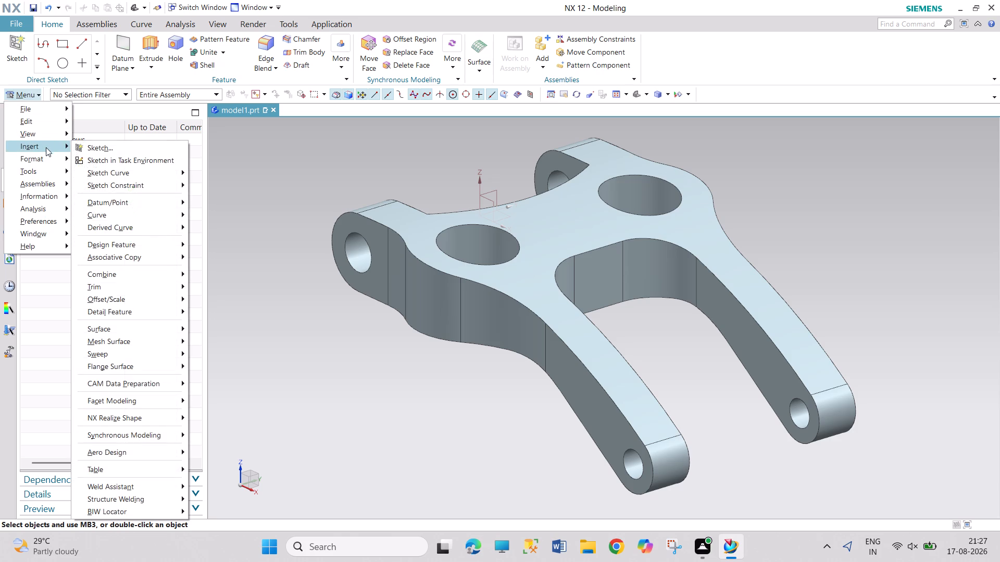
pyautogui.click(100, 163)
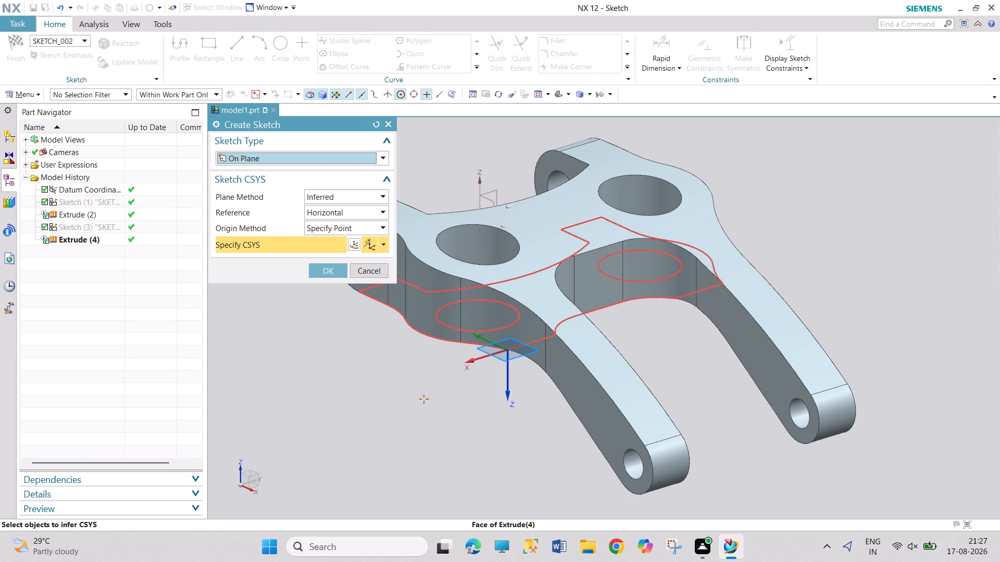
pyautogui.click(488, 199)
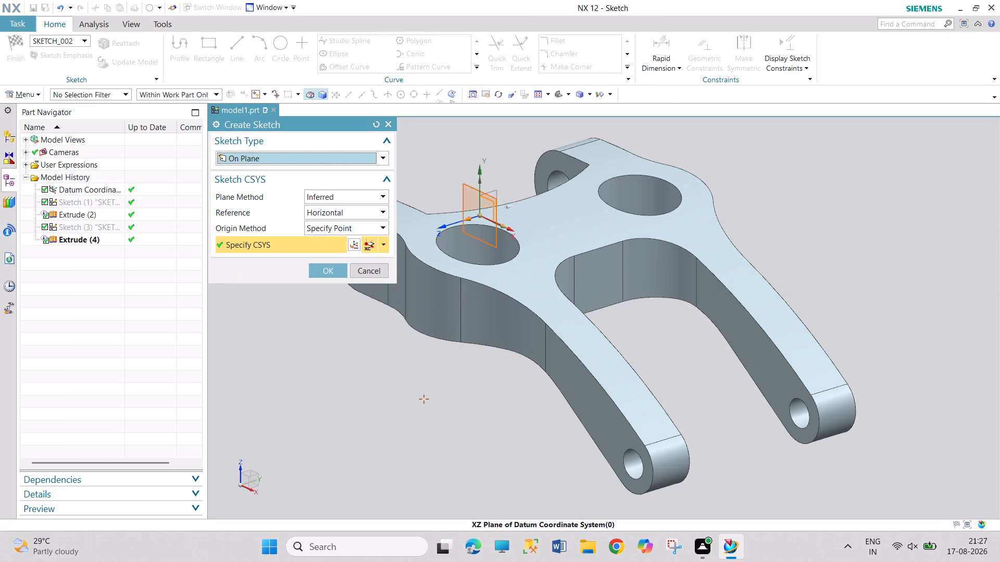
pyautogui.click(335, 267)
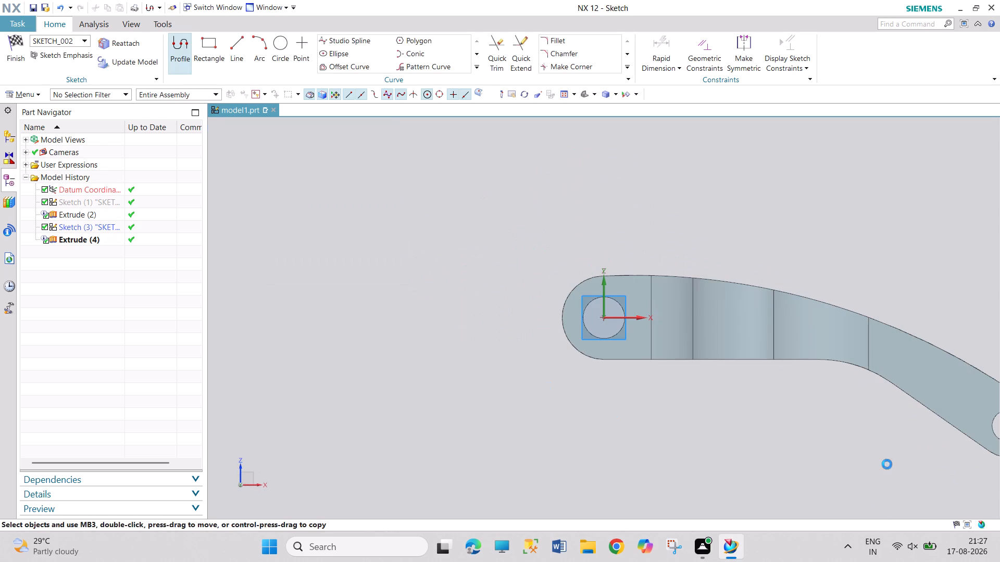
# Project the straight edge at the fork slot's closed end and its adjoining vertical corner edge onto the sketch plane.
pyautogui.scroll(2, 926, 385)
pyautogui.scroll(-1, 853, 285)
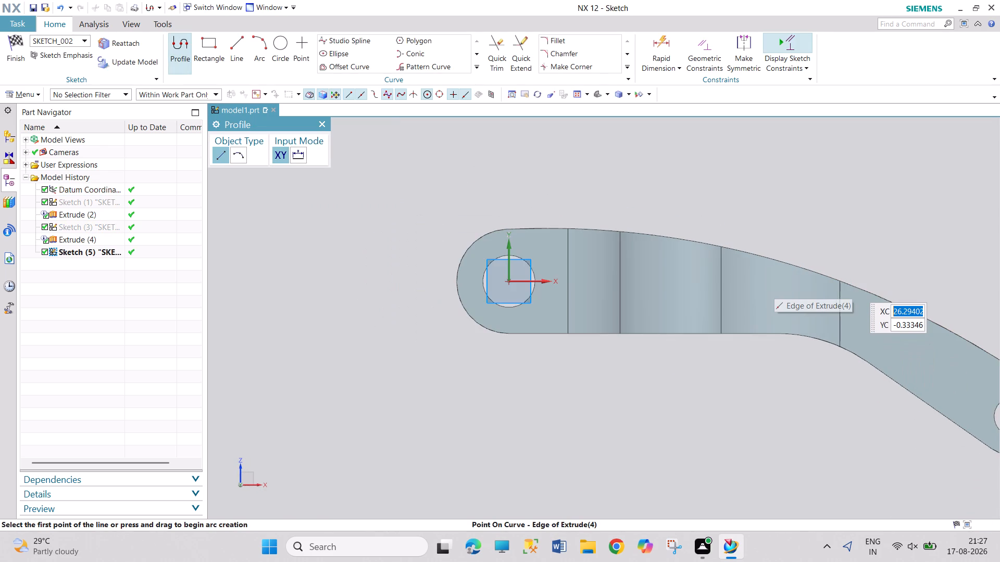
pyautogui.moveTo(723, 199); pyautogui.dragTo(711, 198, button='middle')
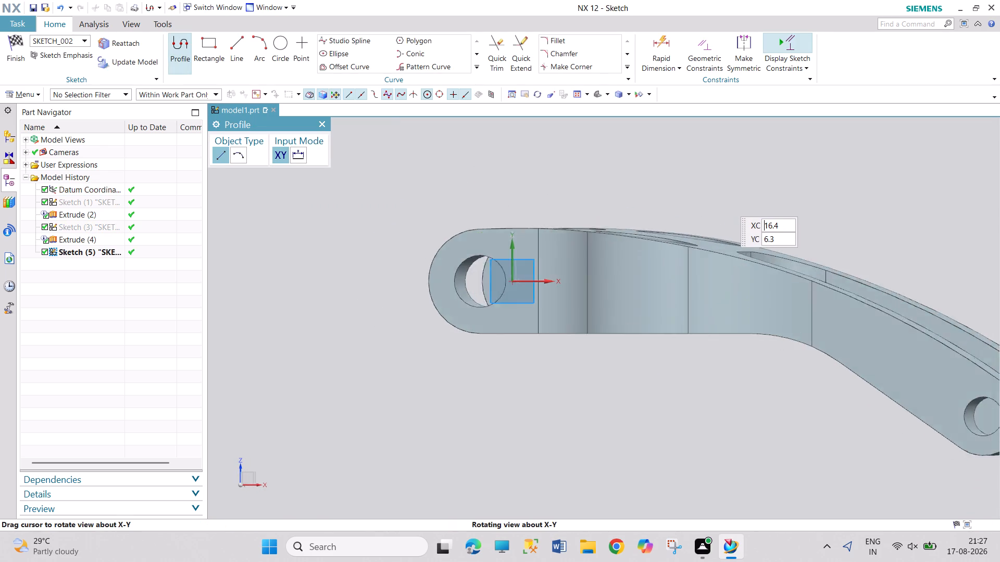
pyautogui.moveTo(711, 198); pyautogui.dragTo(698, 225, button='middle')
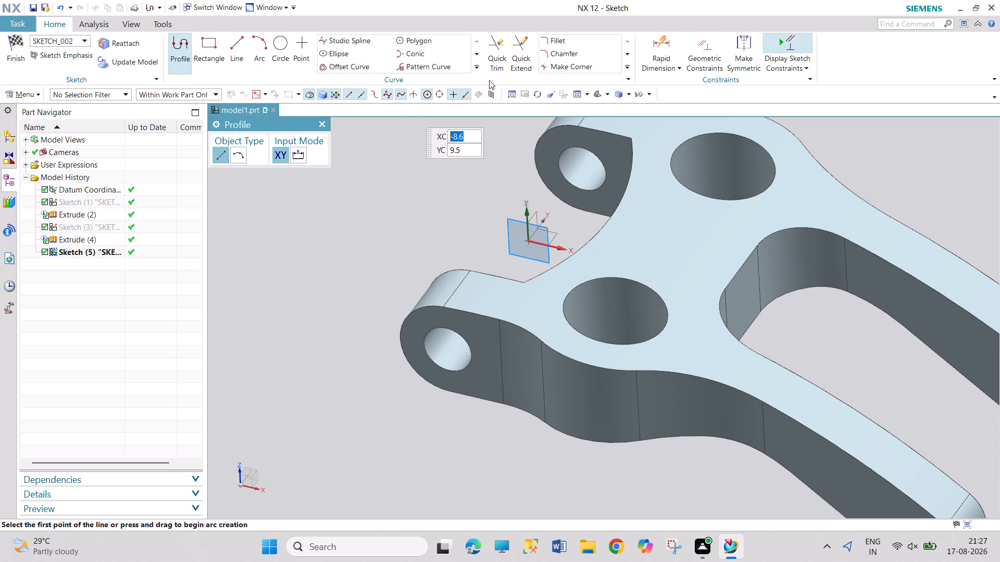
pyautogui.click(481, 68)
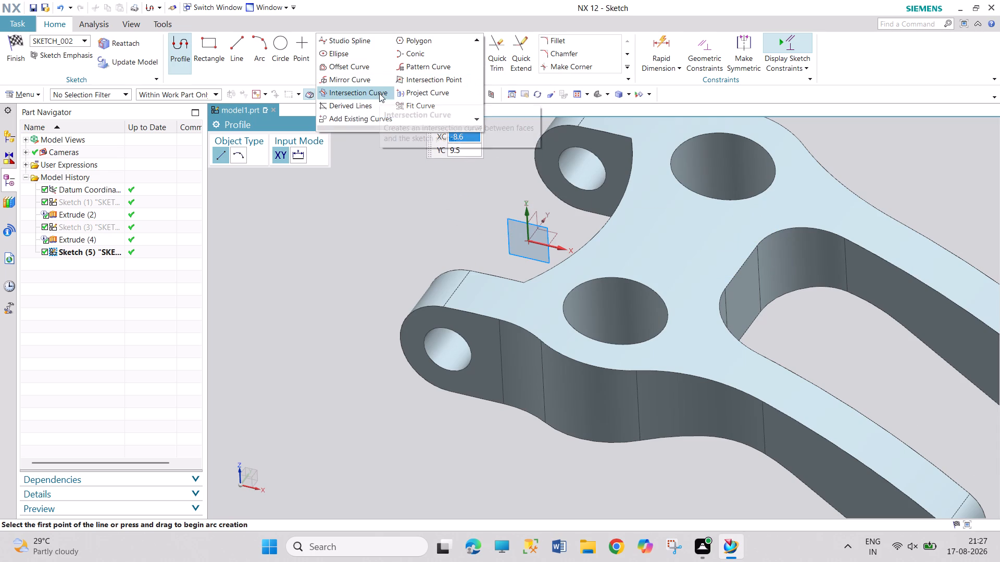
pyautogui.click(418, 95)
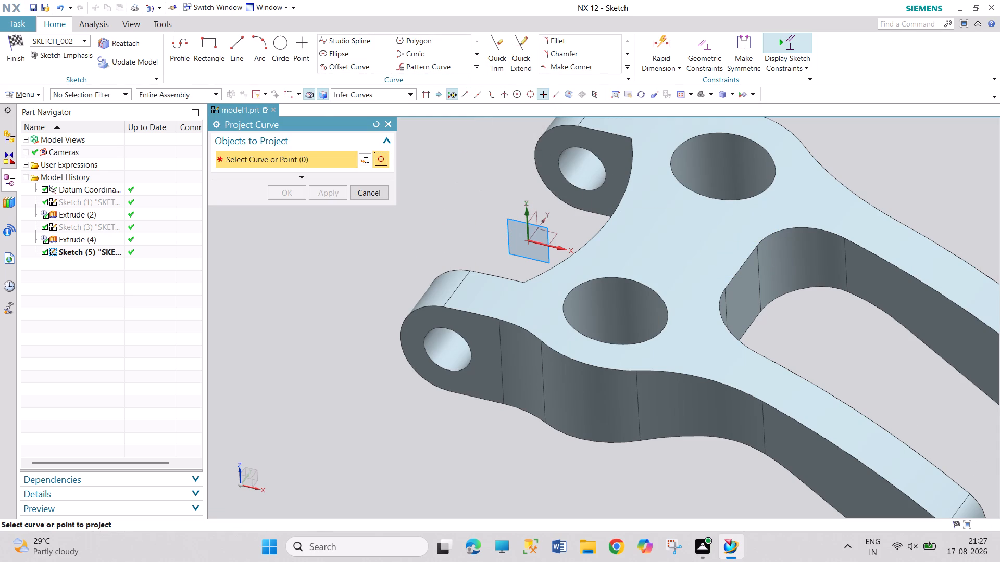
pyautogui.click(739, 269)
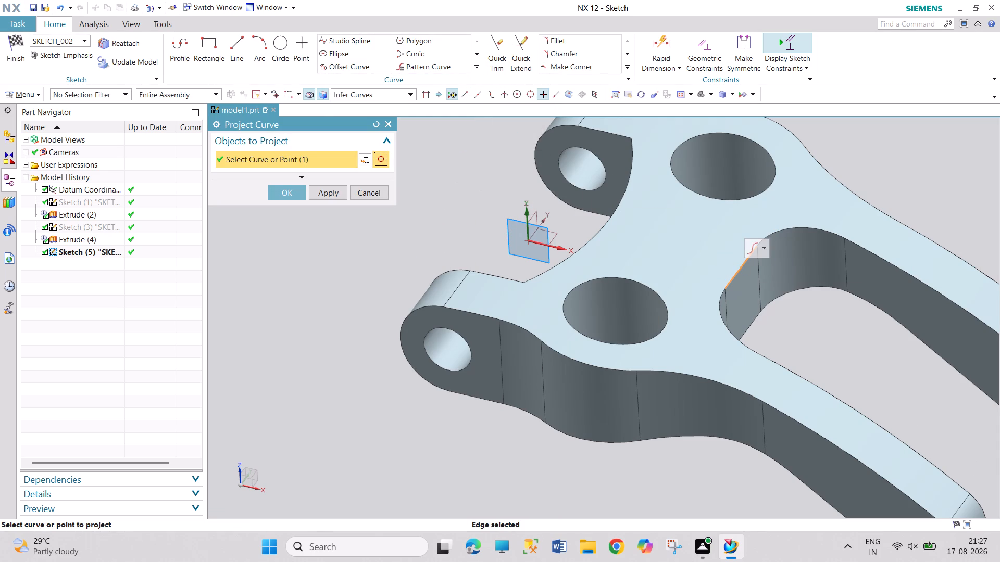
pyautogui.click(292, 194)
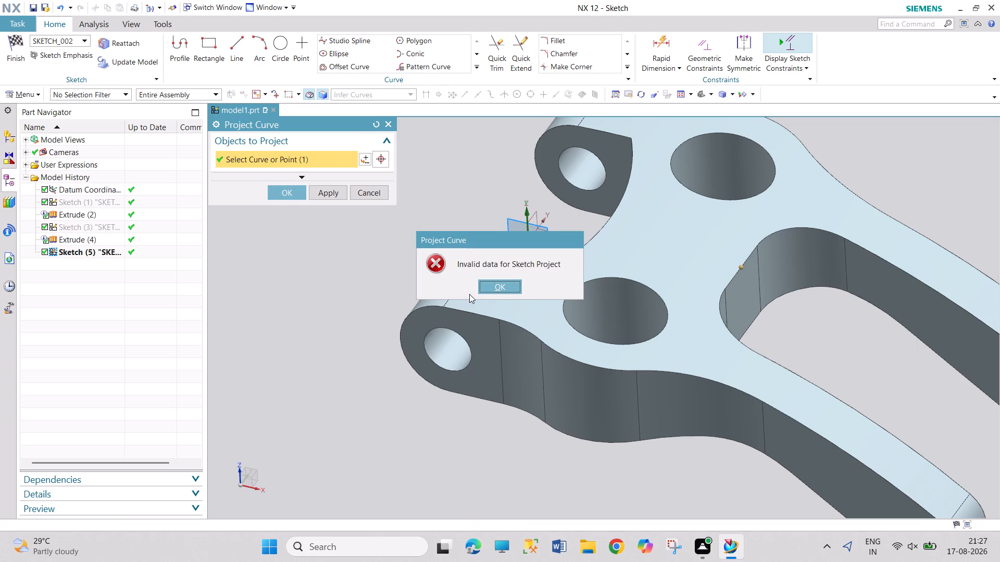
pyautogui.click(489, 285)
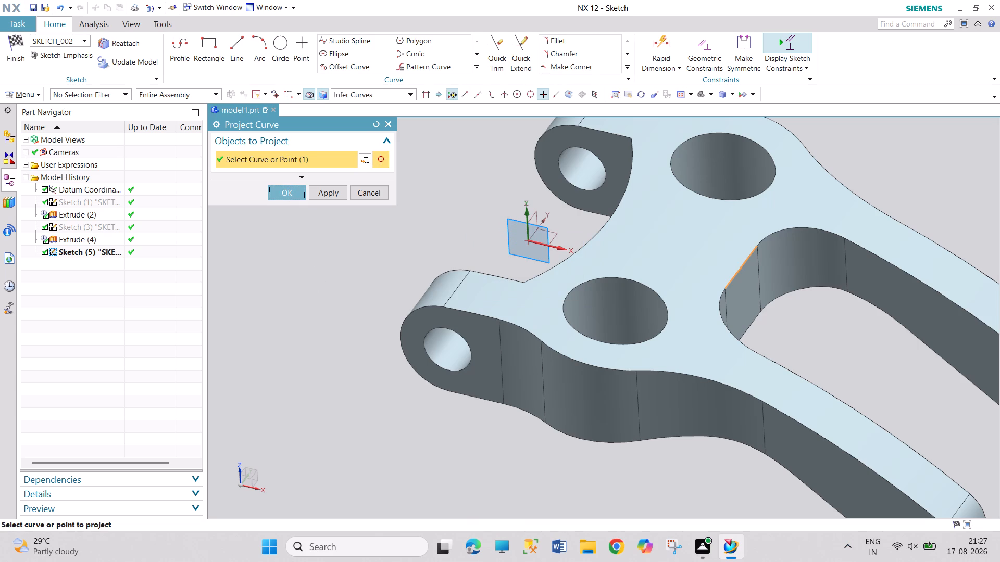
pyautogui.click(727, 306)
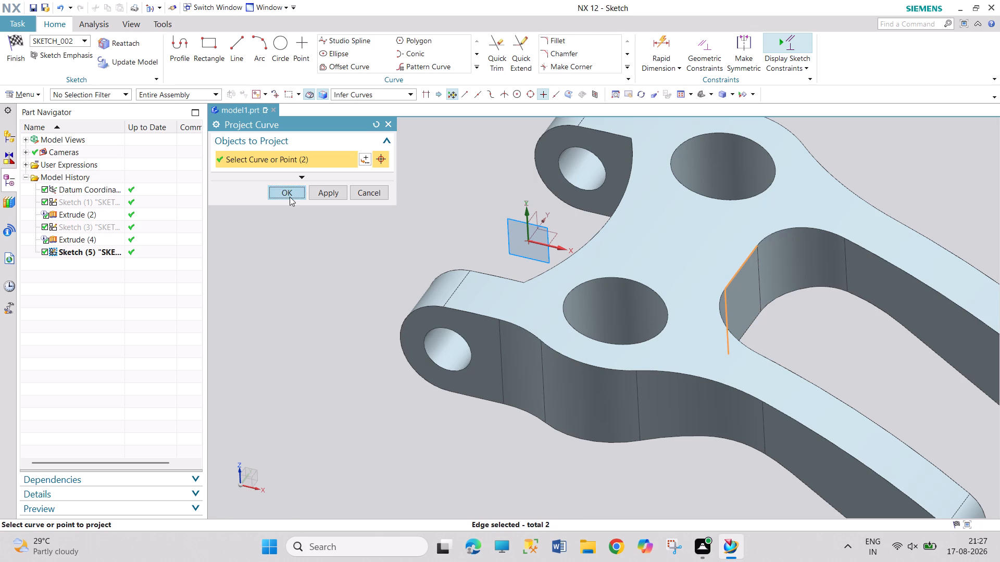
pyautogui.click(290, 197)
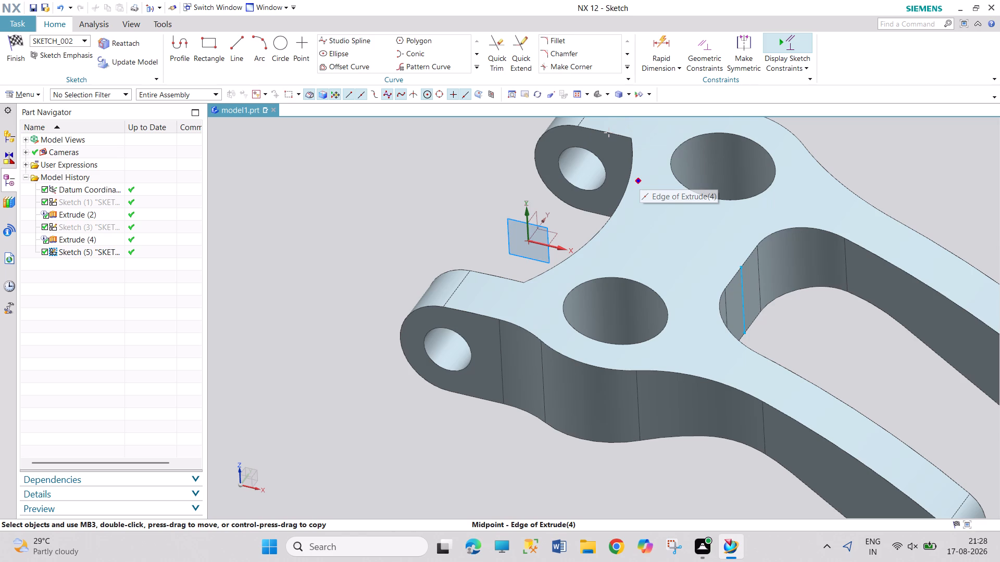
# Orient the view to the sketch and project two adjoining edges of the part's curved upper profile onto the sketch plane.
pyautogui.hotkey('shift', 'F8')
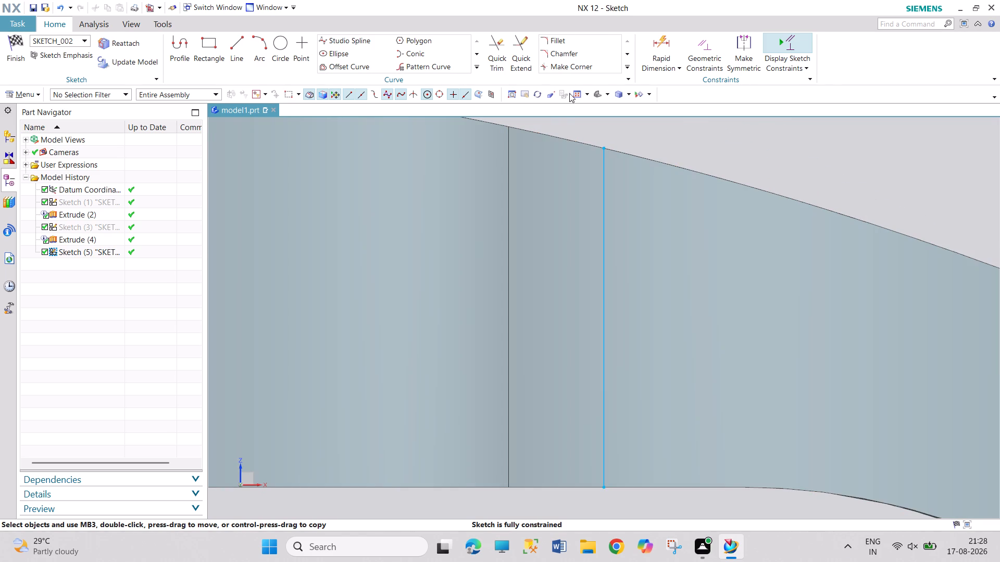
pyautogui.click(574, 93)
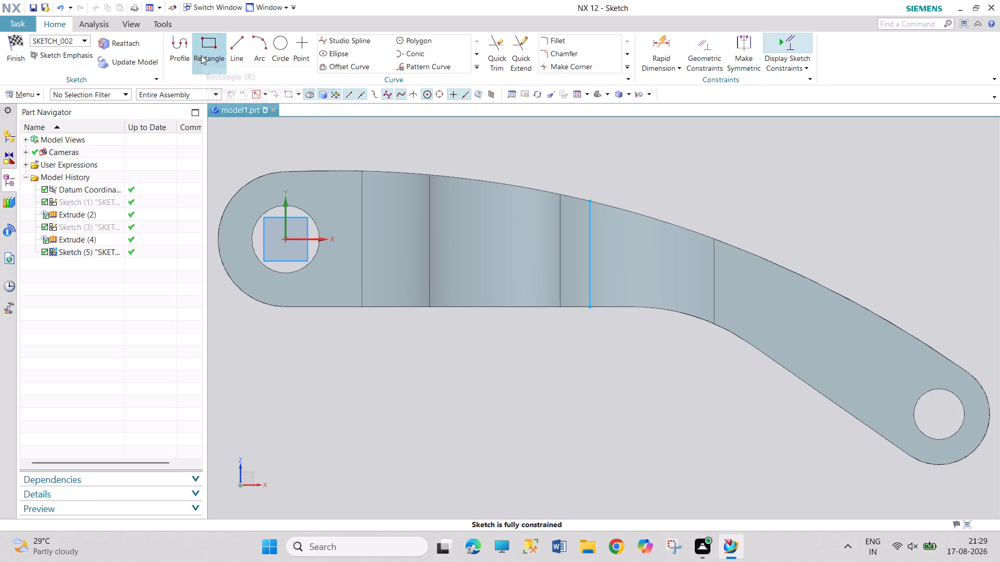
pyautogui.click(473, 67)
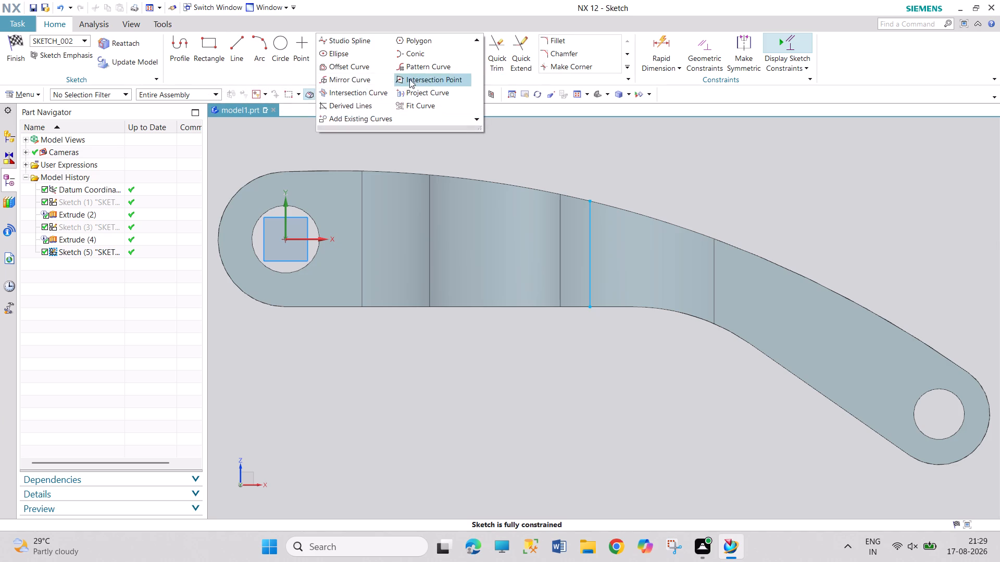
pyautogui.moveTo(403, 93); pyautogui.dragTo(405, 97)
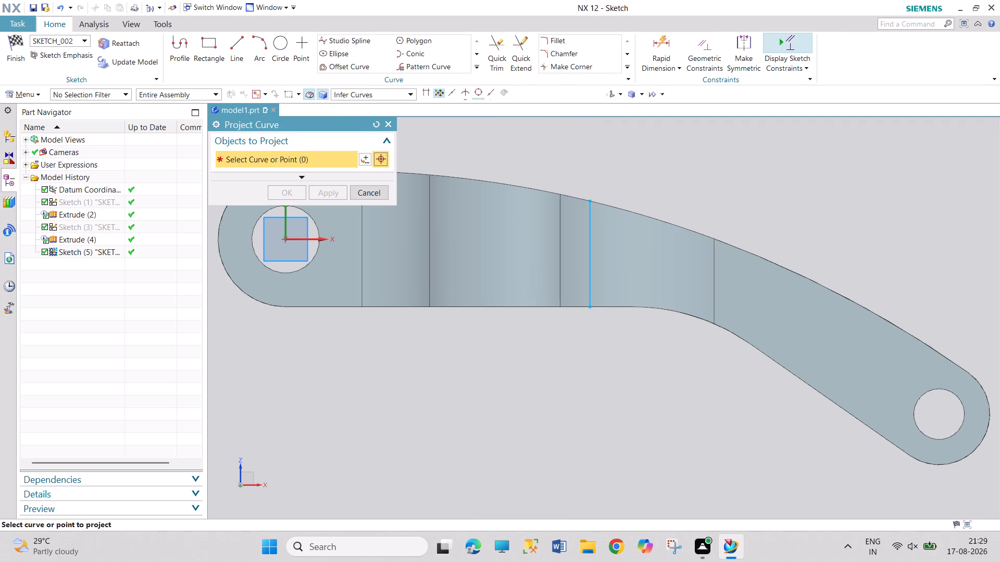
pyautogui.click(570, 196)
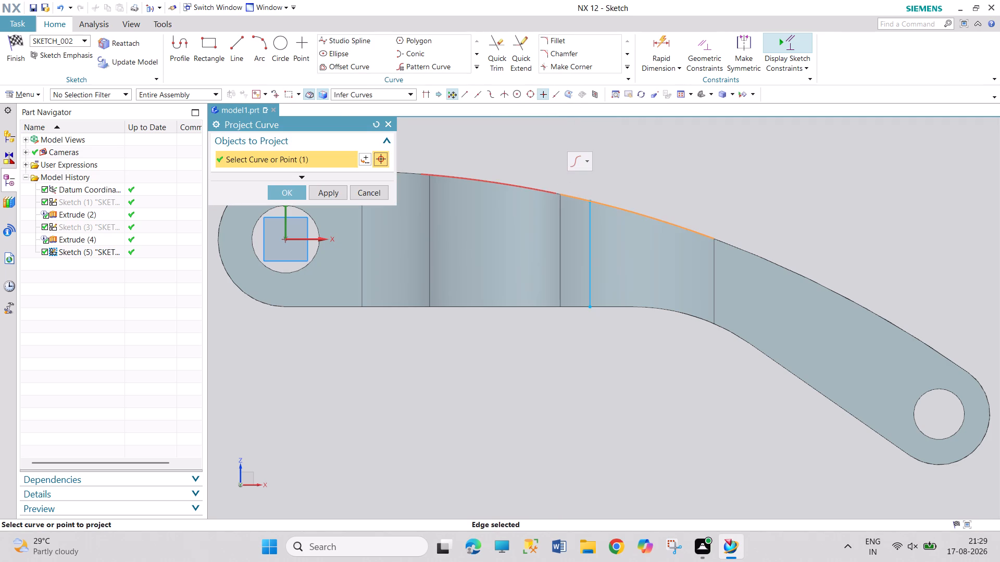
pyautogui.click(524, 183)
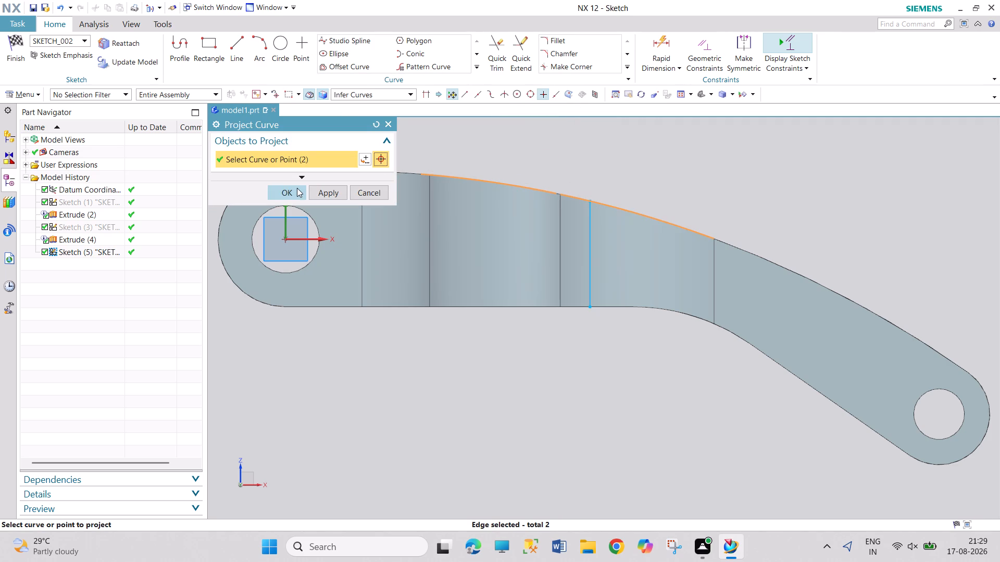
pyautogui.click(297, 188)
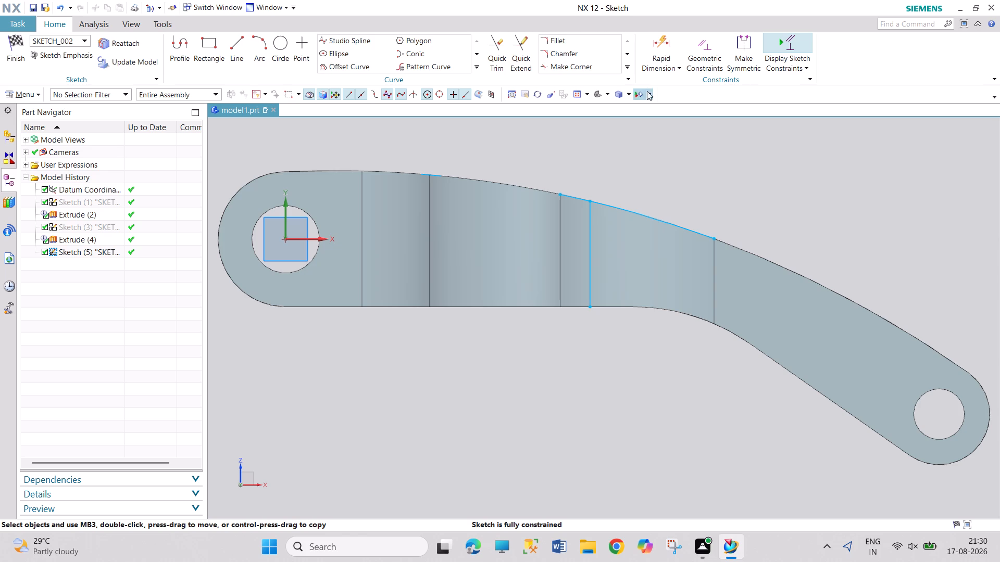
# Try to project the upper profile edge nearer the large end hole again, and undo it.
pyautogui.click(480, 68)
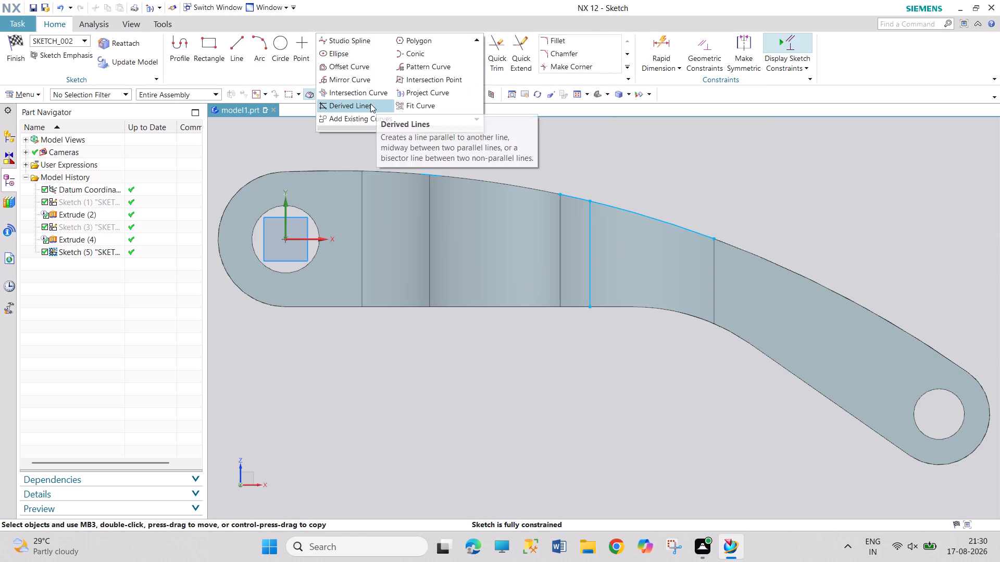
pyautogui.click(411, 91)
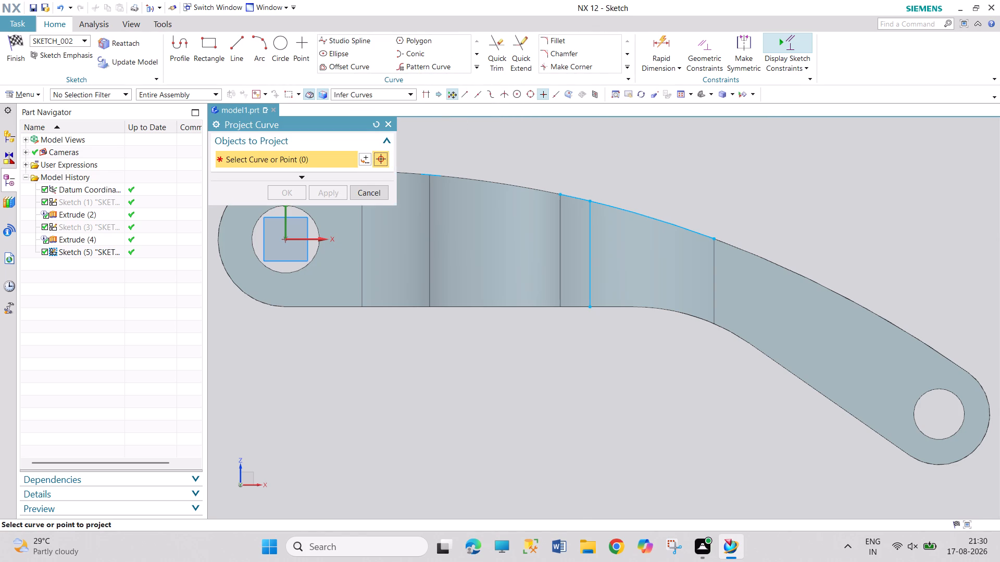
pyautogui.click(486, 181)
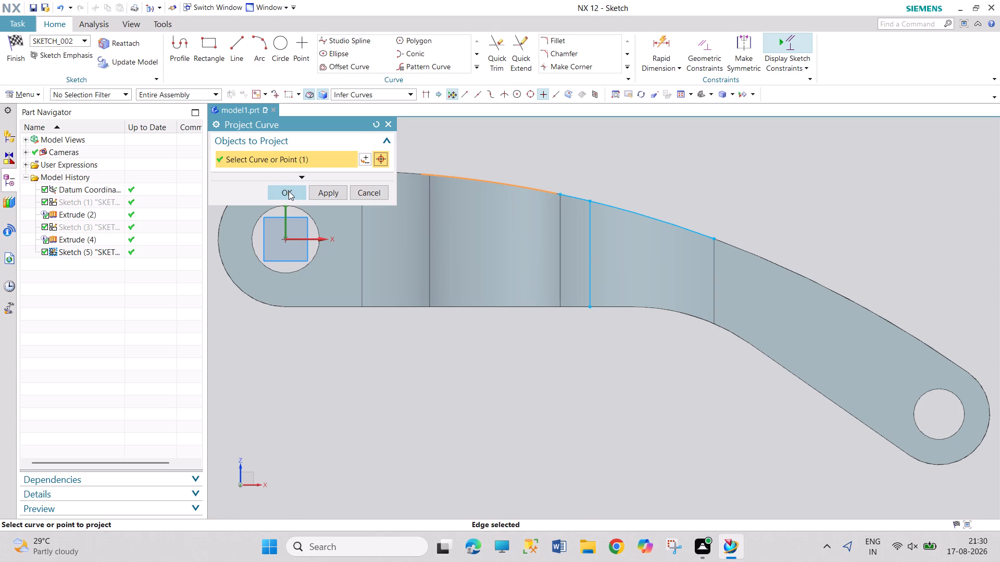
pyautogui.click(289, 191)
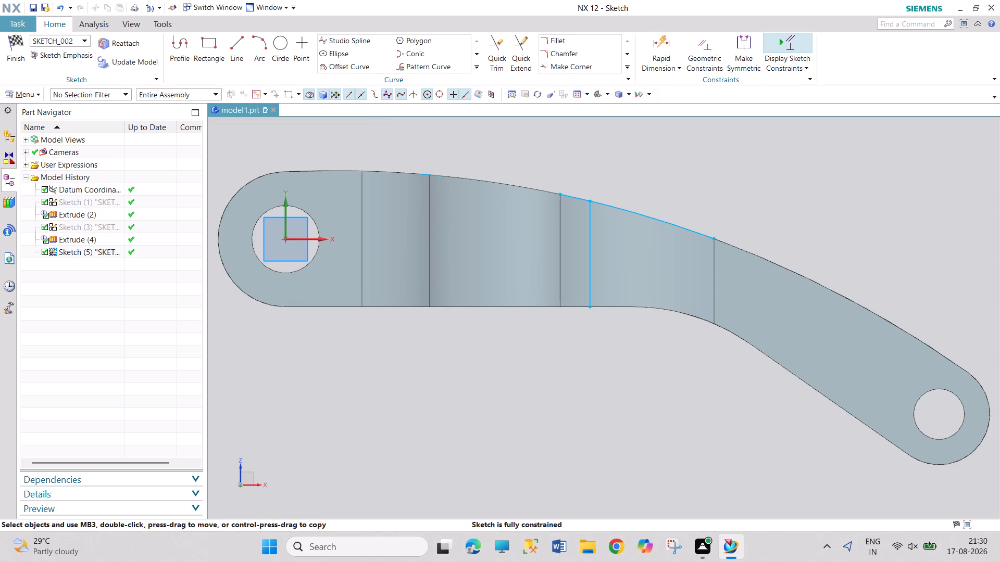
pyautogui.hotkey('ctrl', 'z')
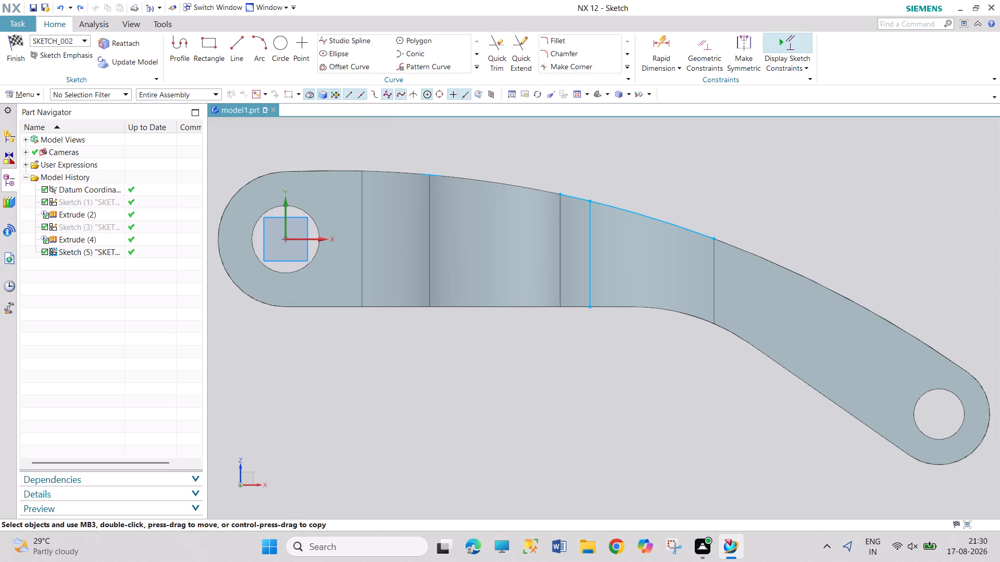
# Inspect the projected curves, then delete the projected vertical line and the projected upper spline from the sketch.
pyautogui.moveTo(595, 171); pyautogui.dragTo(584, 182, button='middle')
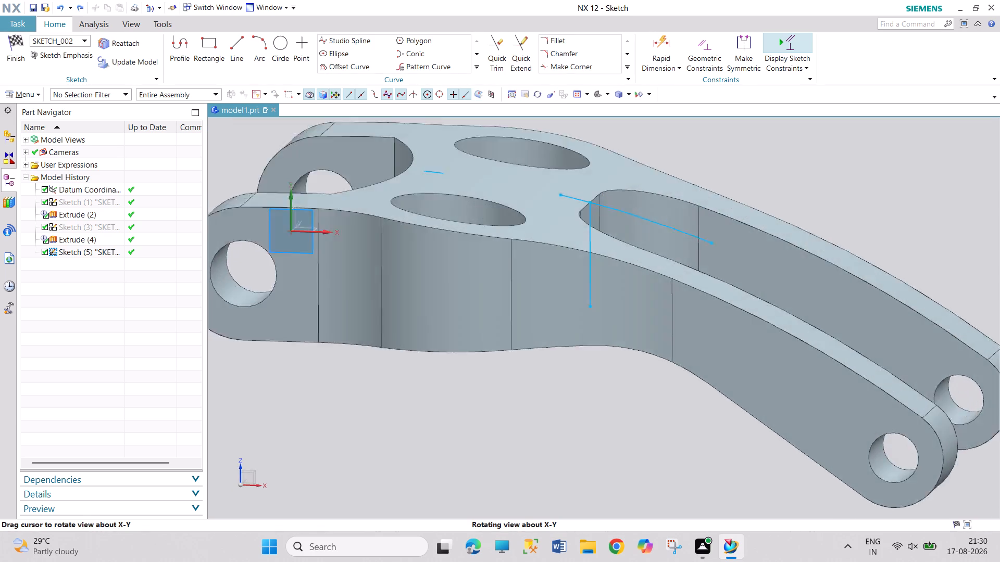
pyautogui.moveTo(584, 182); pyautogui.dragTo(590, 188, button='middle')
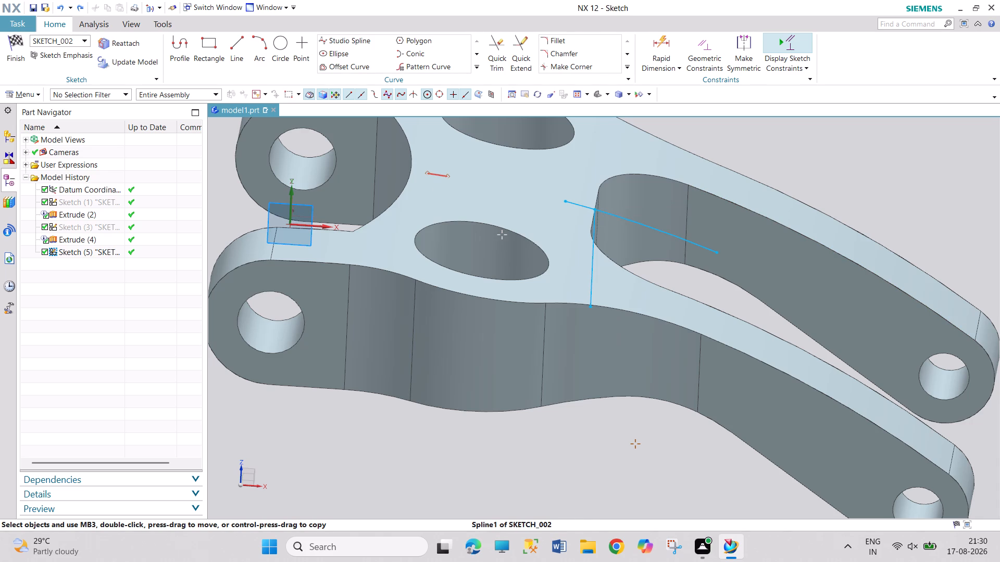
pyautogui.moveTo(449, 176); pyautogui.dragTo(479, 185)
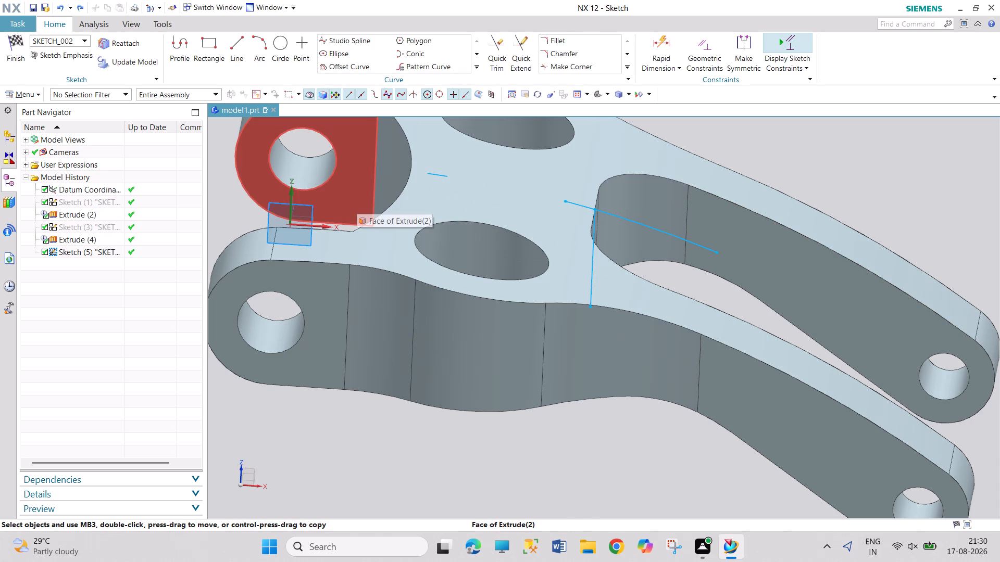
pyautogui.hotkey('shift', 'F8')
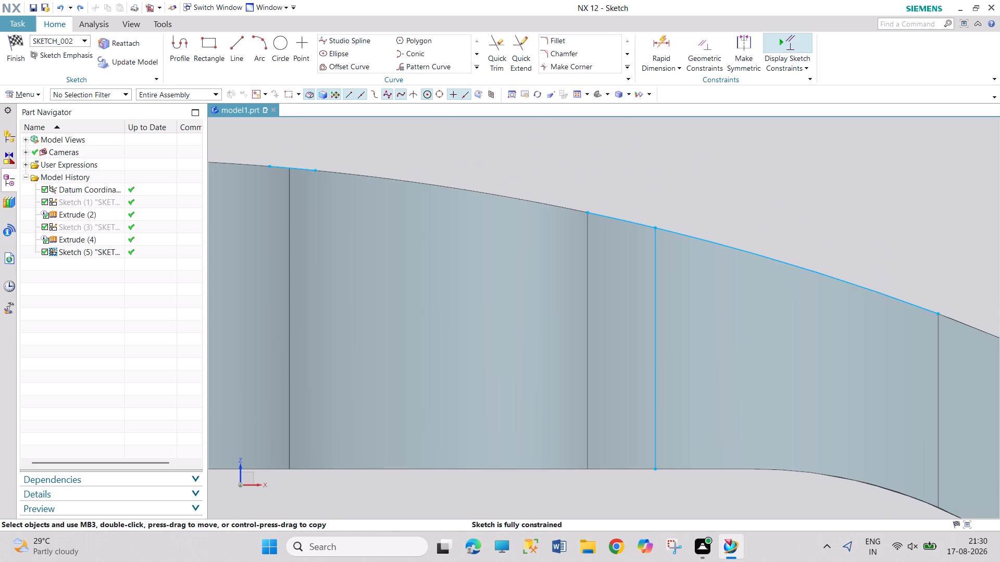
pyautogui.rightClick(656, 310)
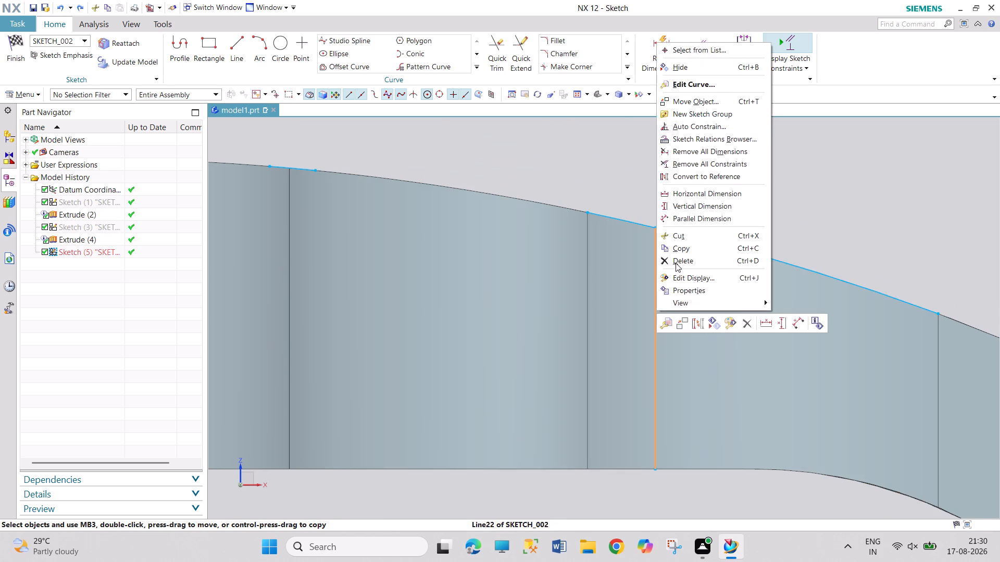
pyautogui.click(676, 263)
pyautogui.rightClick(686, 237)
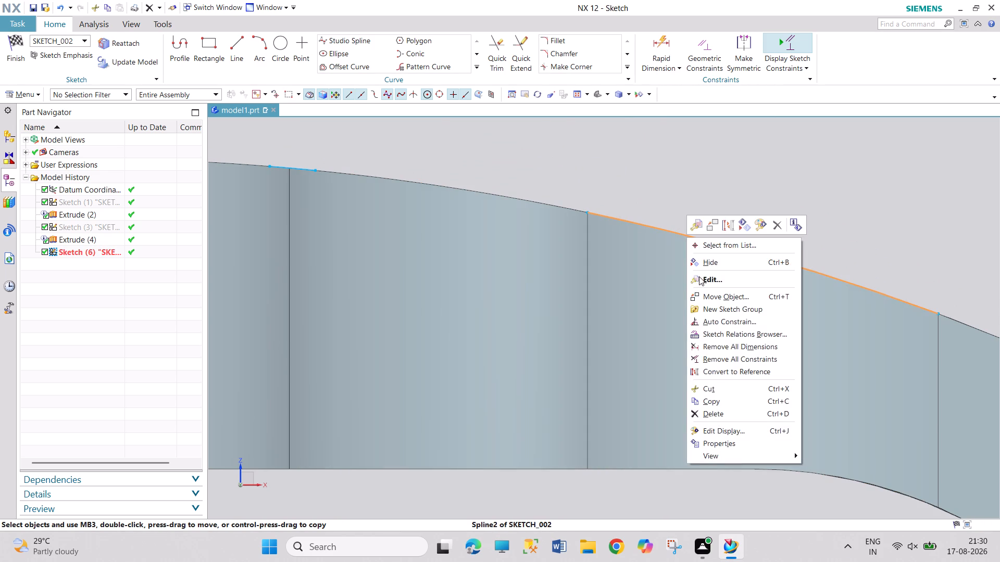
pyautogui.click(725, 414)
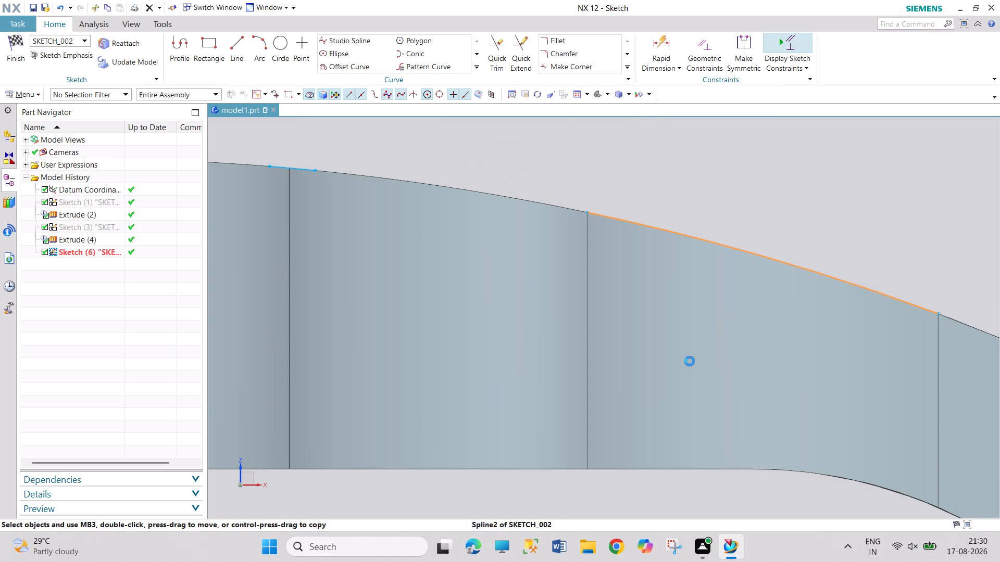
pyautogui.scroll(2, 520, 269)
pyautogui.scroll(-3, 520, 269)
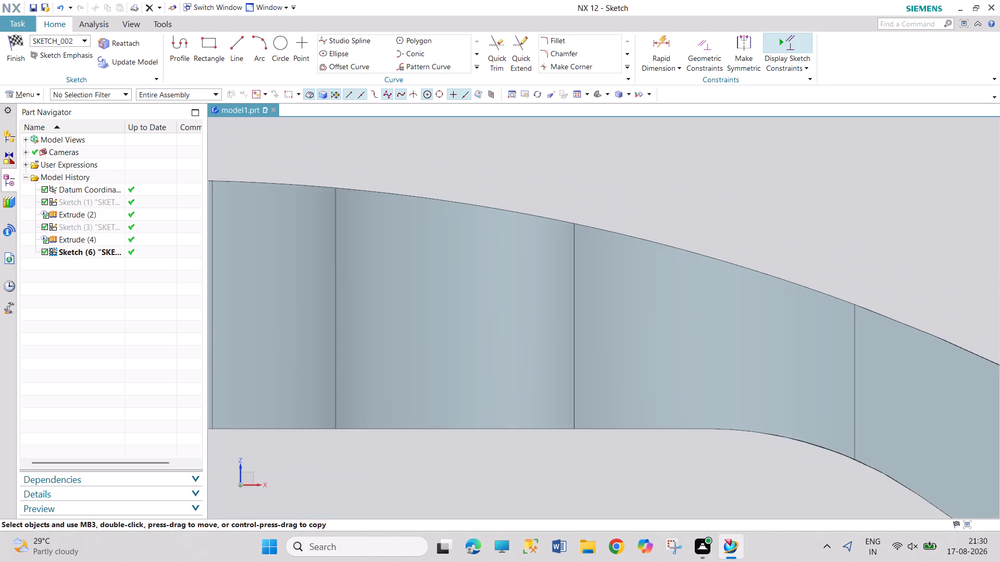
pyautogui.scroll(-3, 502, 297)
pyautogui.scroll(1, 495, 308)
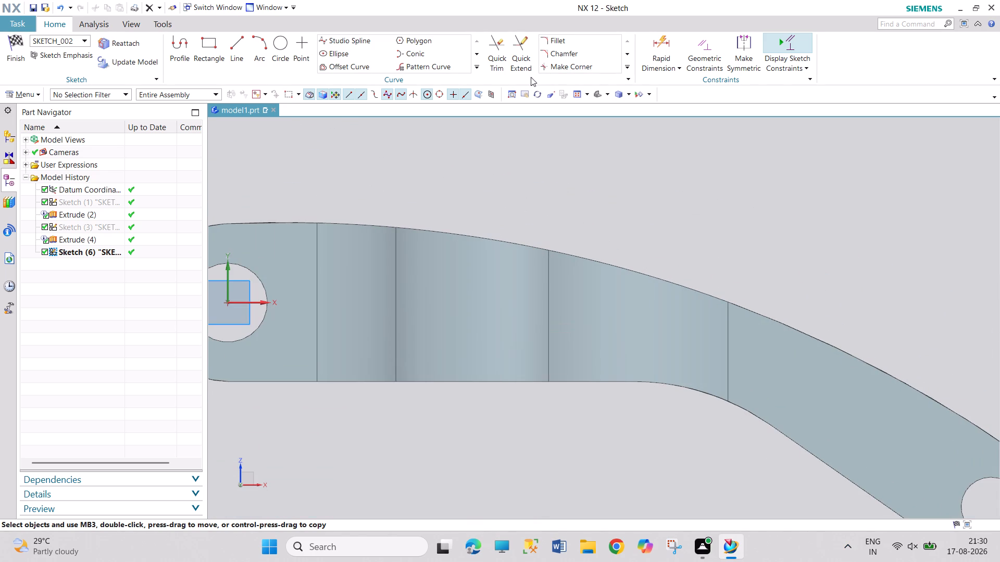
# Select the adjoining curved edges along the part's upper profile, including a cross hole's rim, for projection onto the sketch plane.
pyautogui.click(477, 65)
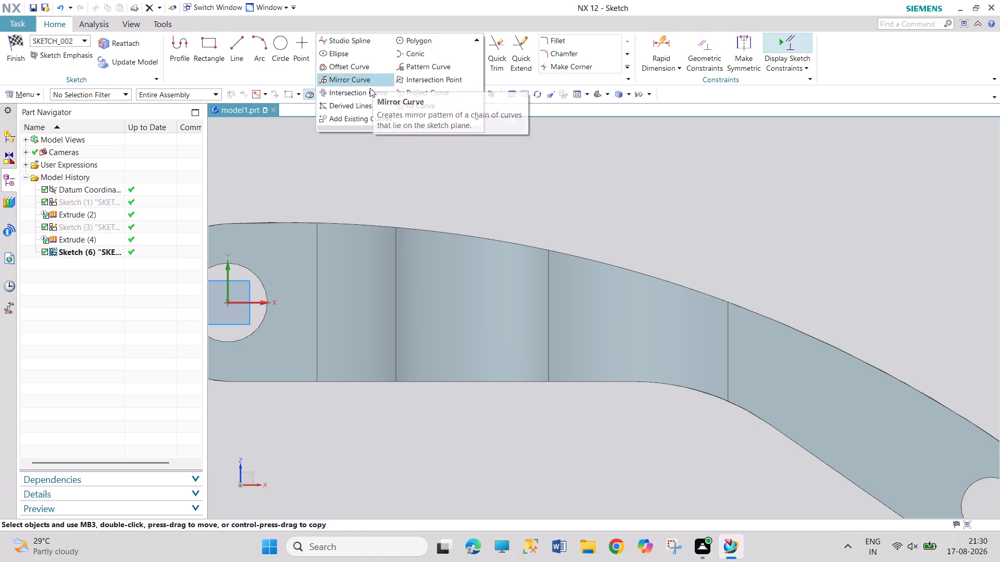
pyautogui.click(408, 87)
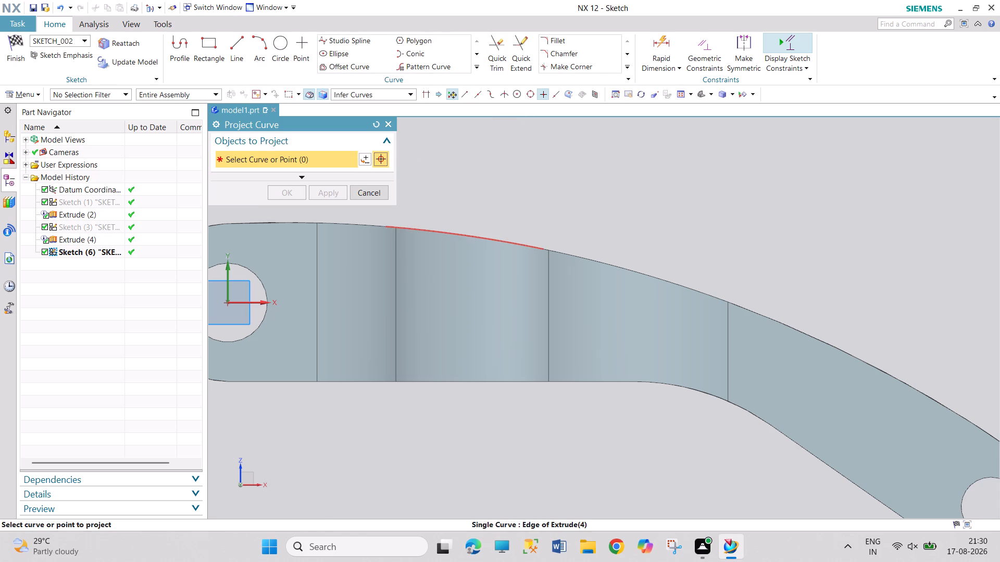
pyautogui.click(452, 232)
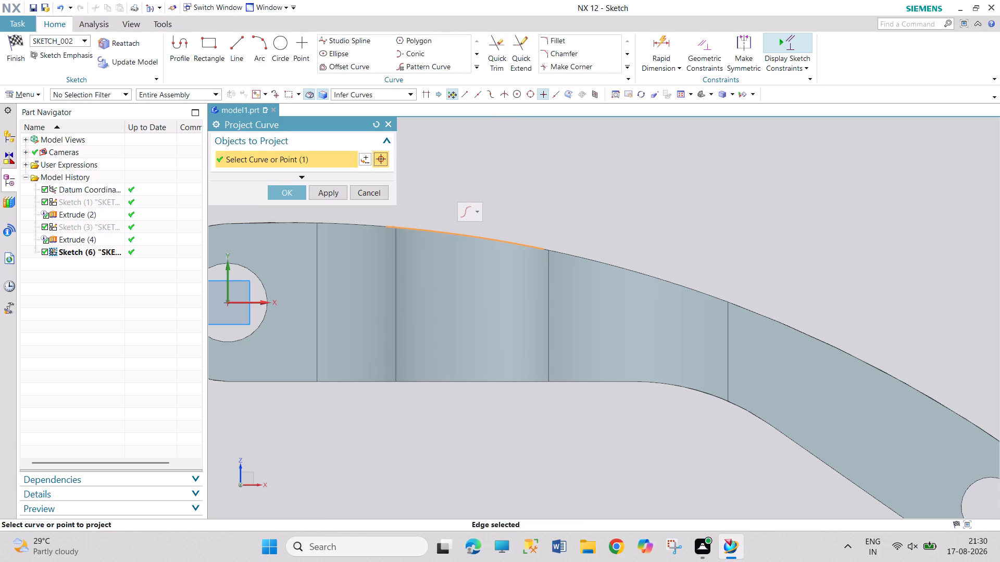
pyautogui.moveTo(557, 251); pyautogui.dragTo(564, 251)
pyautogui.scroll(-2, 560, 242)
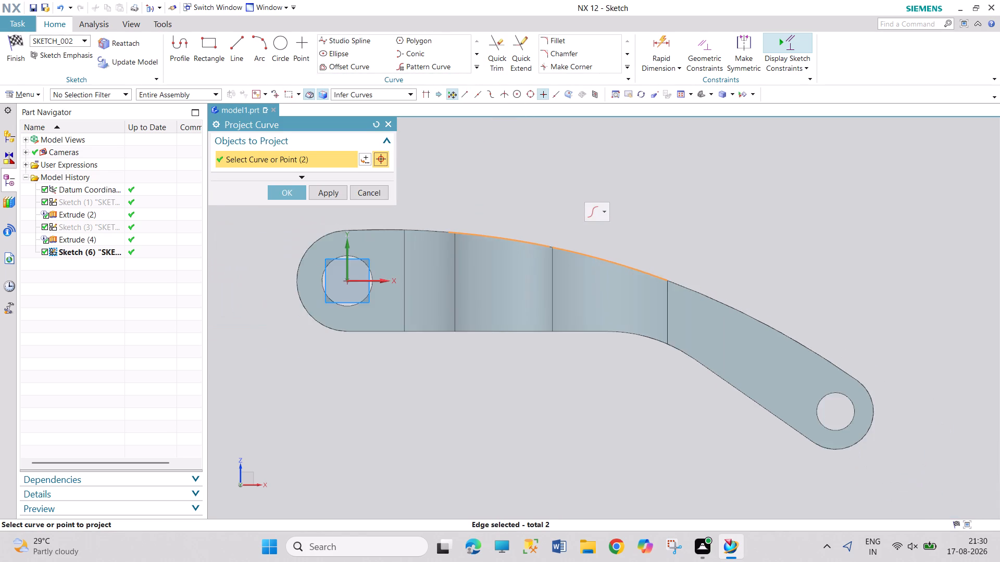
pyautogui.scroll(3, 559, 242)
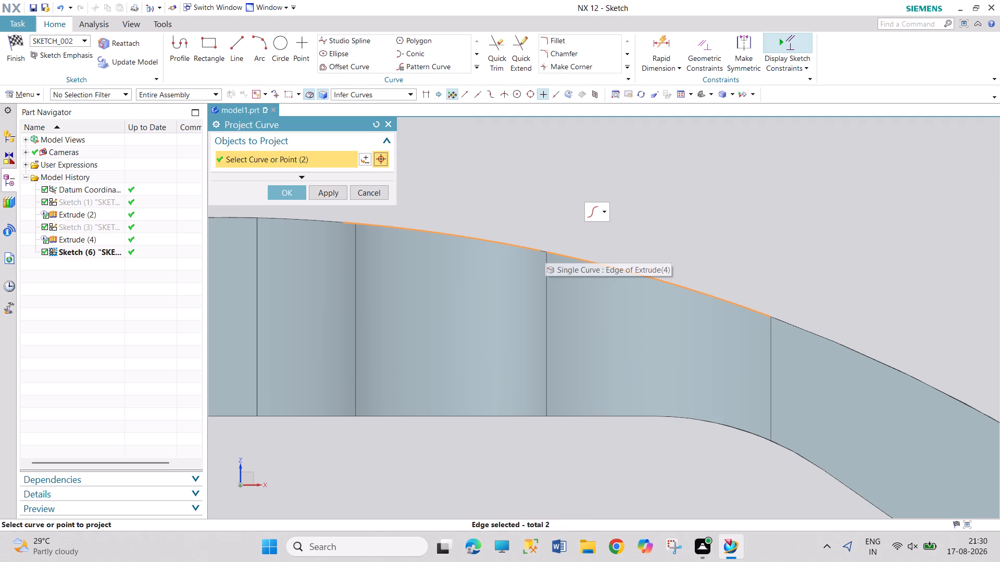
pyautogui.scroll(-2, 554, 248)
pyautogui.scroll(8, 554, 248)
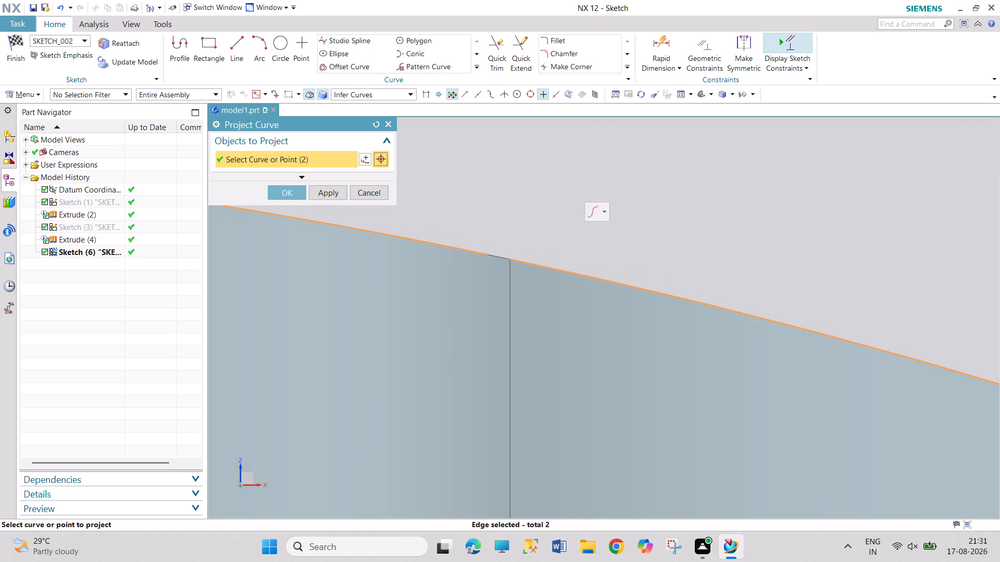
pyautogui.click(504, 259)
pyautogui.scroll(5, 597, 308)
pyautogui.scroll(-11, 597, 308)
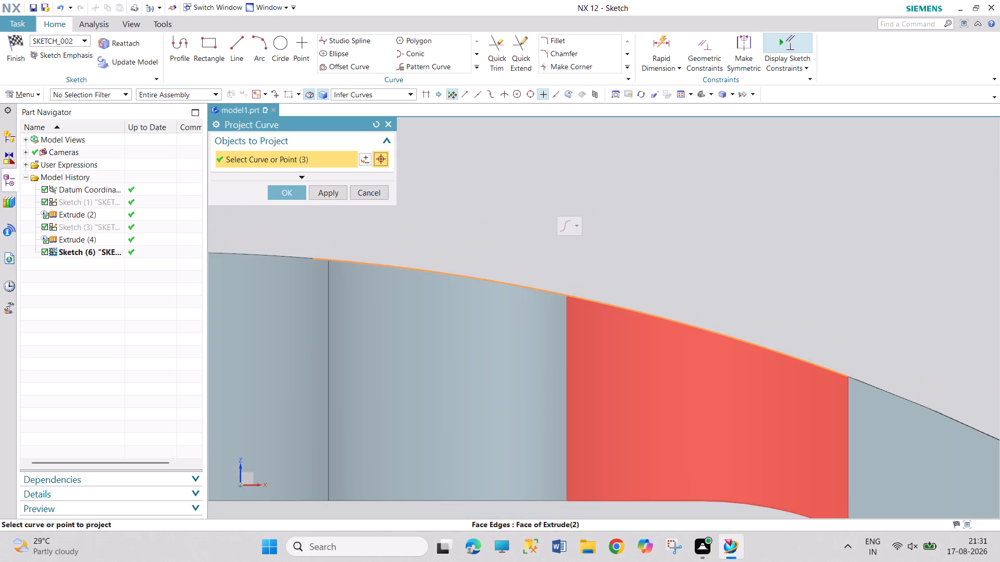
pyautogui.scroll(-4, 597, 324)
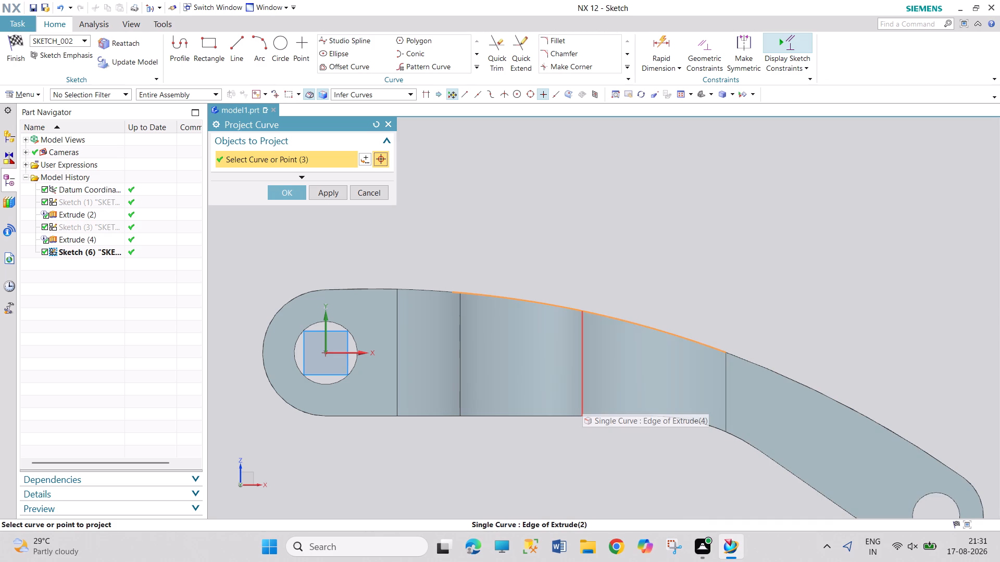
# Add the short corner edge at the fork slot's closed end and project all selected edges onto the sketch plane.
pyautogui.moveTo(624, 295); pyautogui.dragTo(598, 342, button='middle')
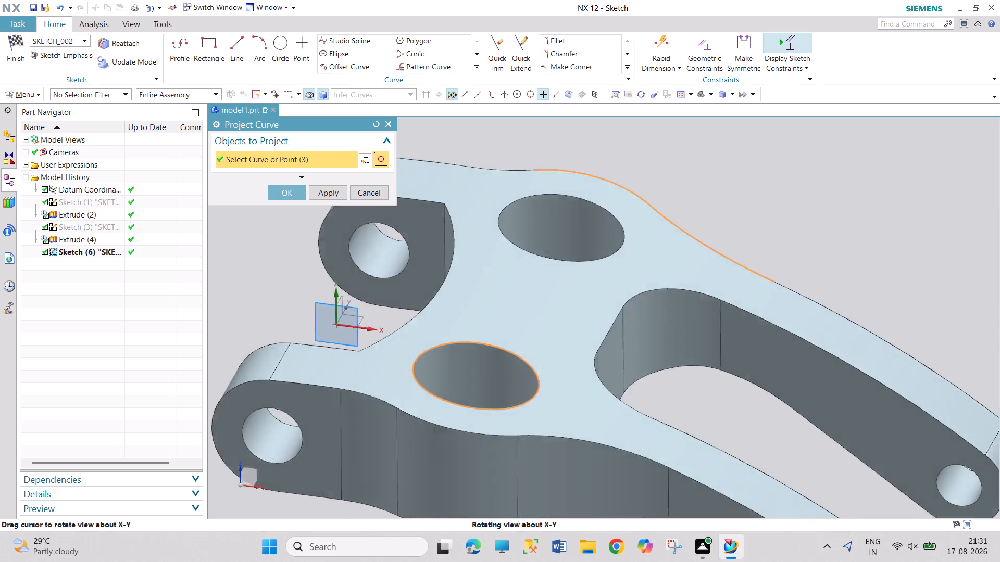
pyautogui.moveTo(598, 342); pyautogui.dragTo(588, 362, button='middle')
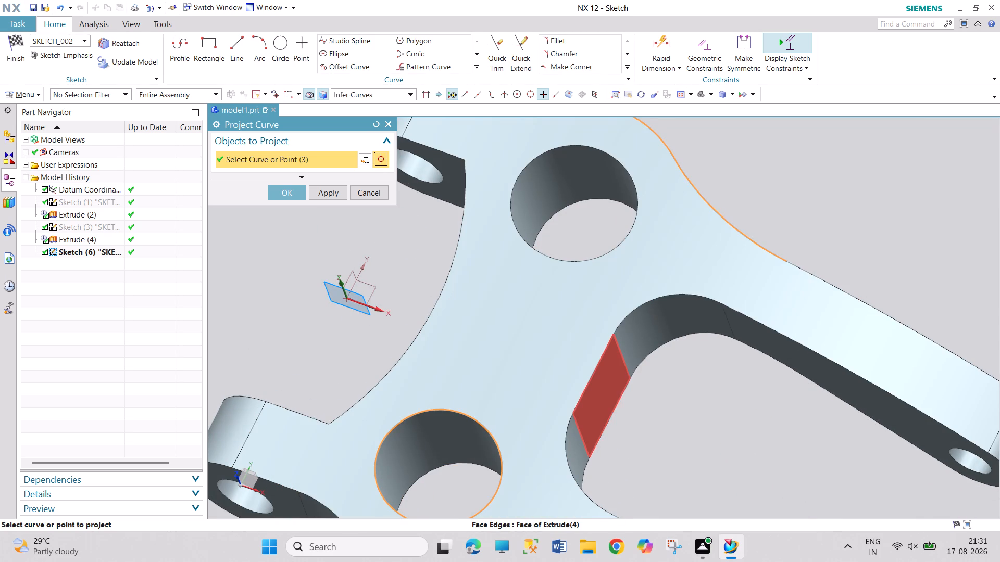
pyautogui.click(579, 430)
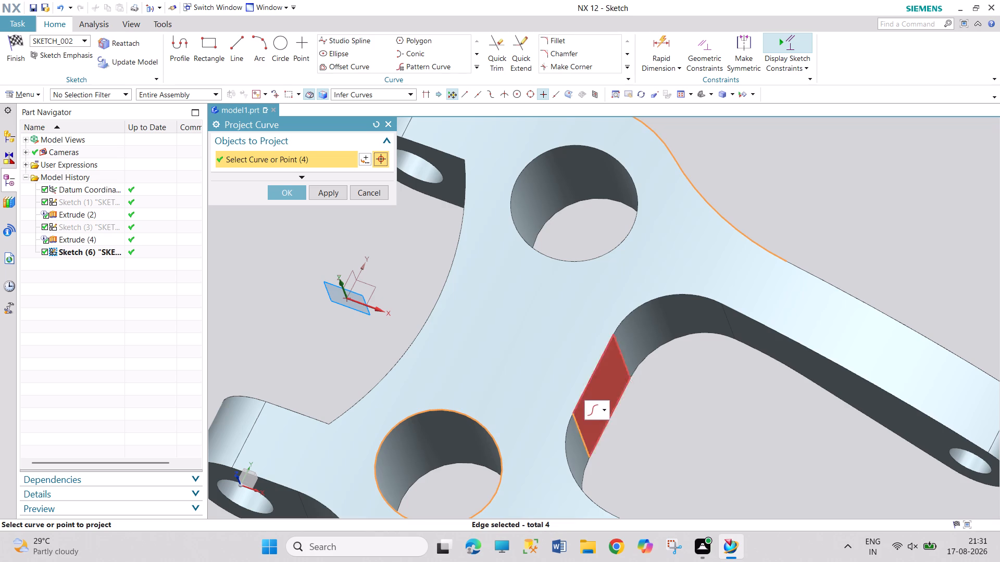
pyautogui.click(285, 198)
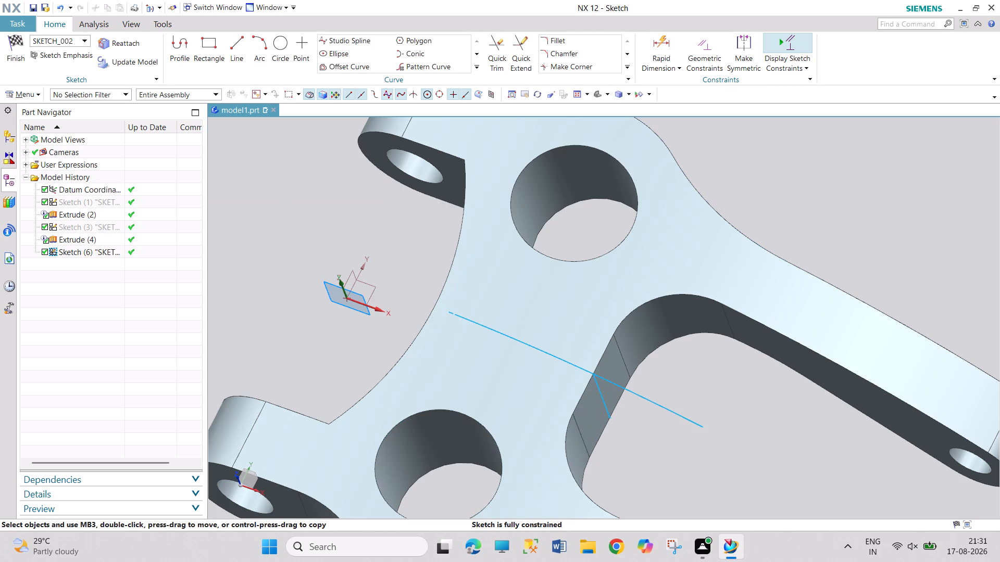
# Orient the view to the sketch and draw a slanting line about 8 long from the upper projected spline to the projected vertical line.
pyautogui.scroll(3, 414, 314)
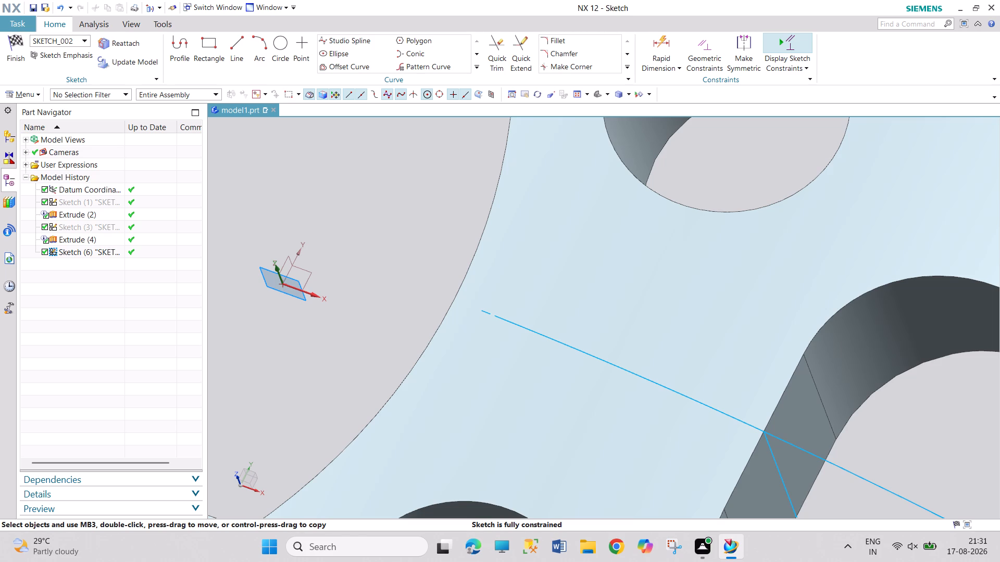
pyautogui.hotkey('shift', 'F8')
pyautogui.scroll(2, 580, 305)
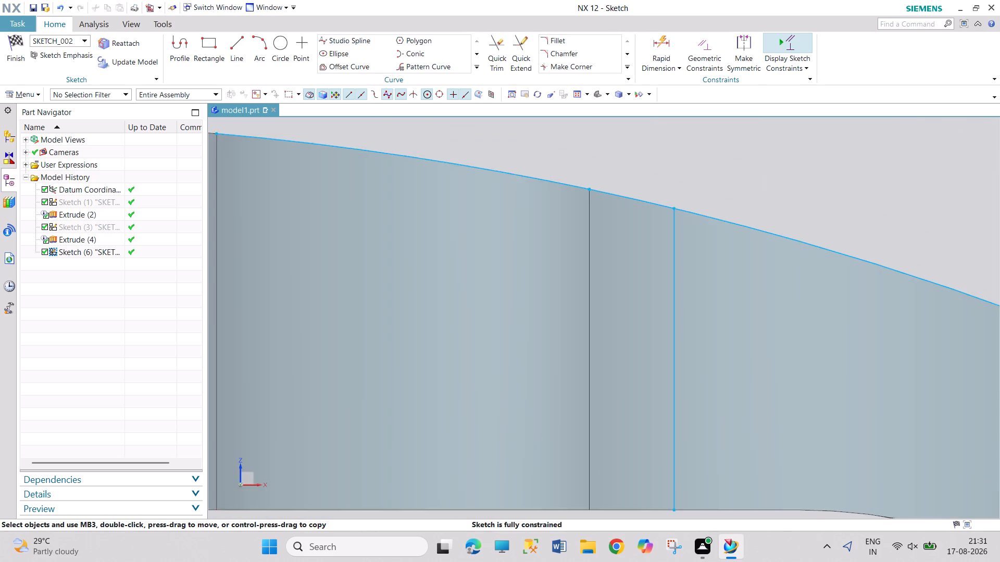
pyautogui.scroll(-2, 580, 305)
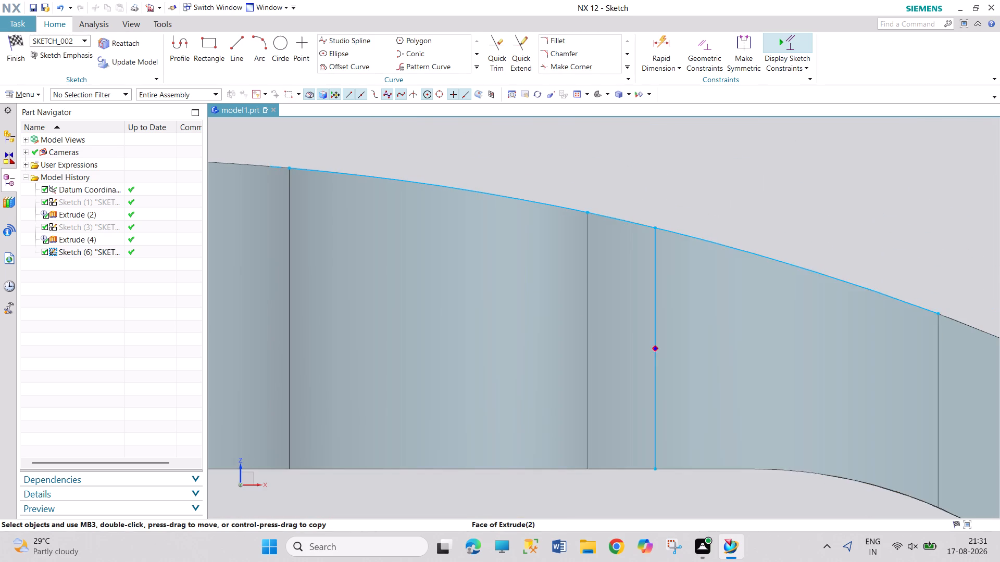
pyautogui.click(231, 37)
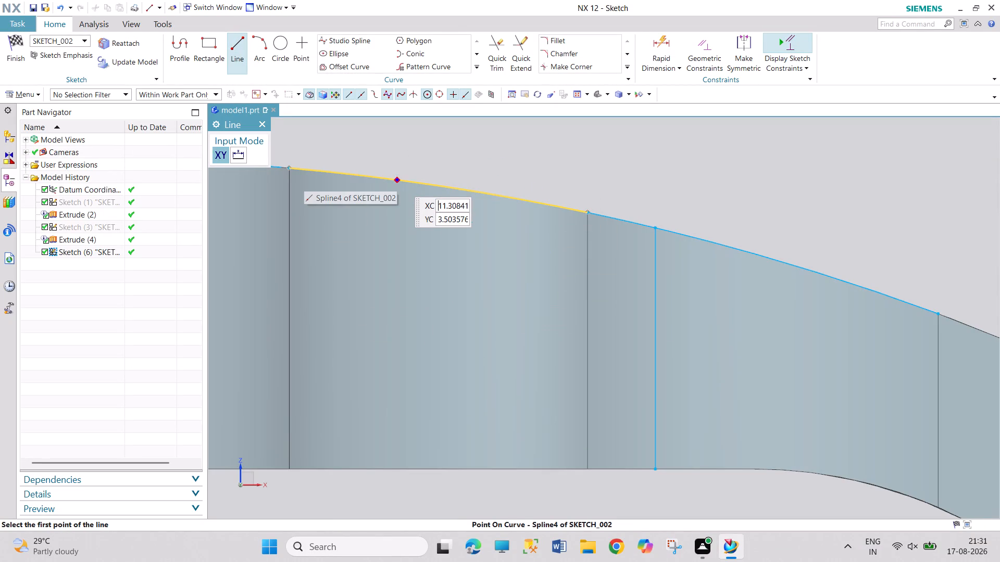
pyautogui.click(401, 180)
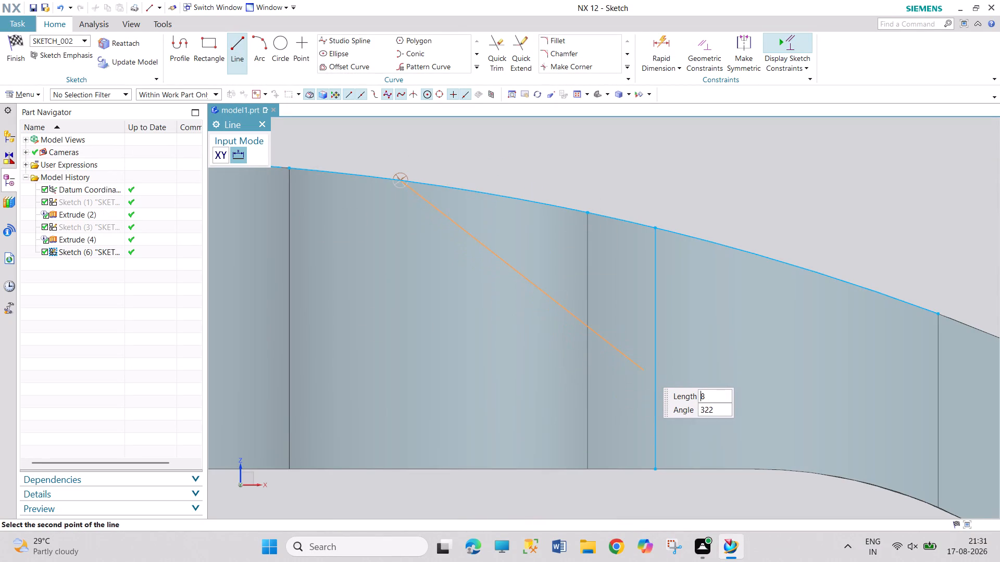
pyautogui.click(654, 375)
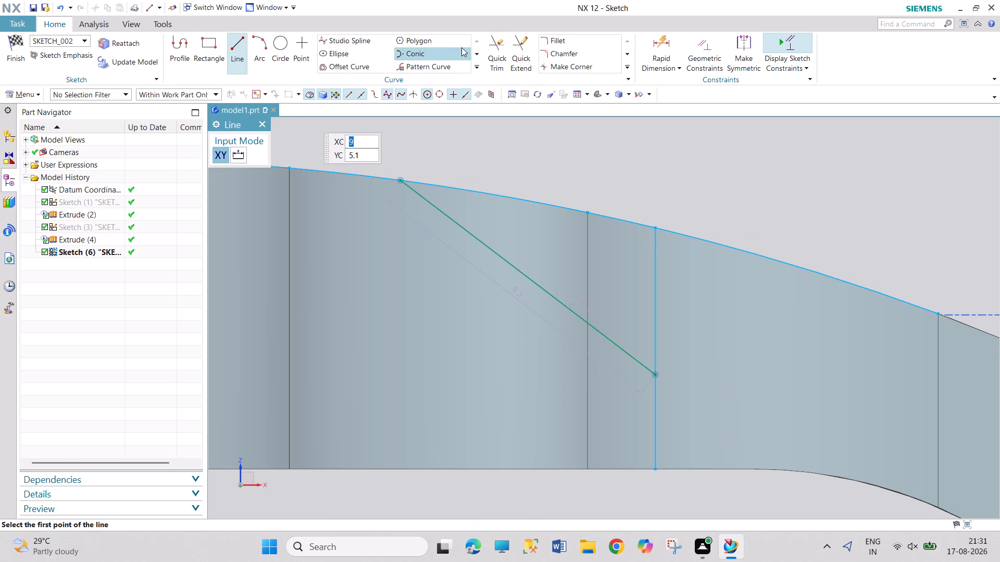
# Dimension the slanting line's lower endpoint at 4 vertically below the top of the projected vertical line.
pyautogui.click(665, 40)
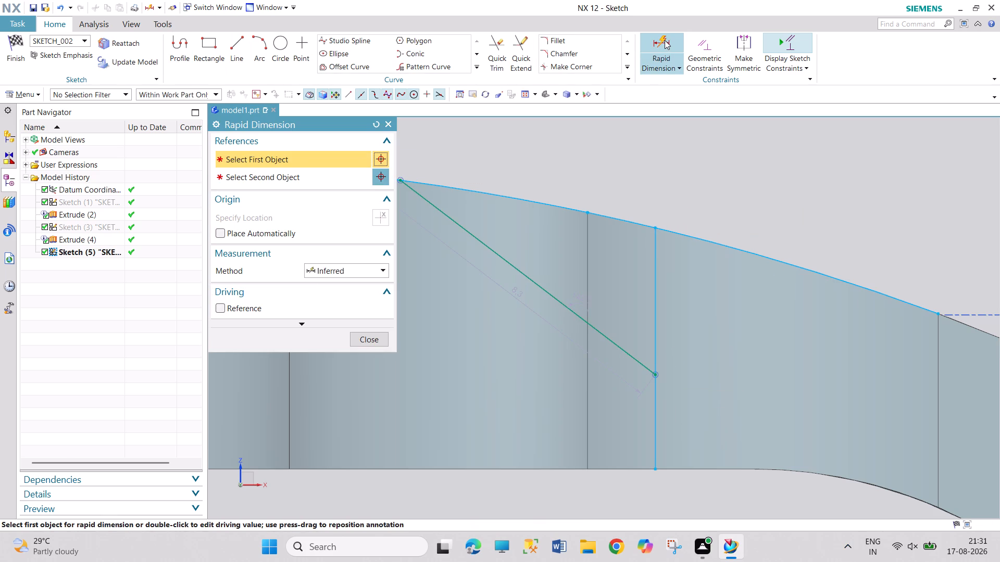
pyautogui.click(654, 374)
pyautogui.click(655, 227)
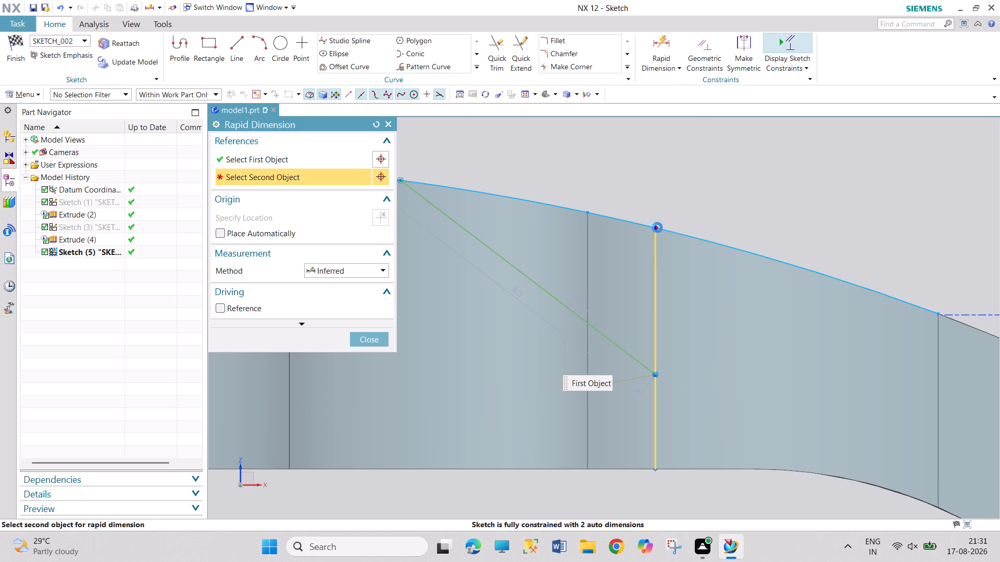
pyautogui.click(729, 194)
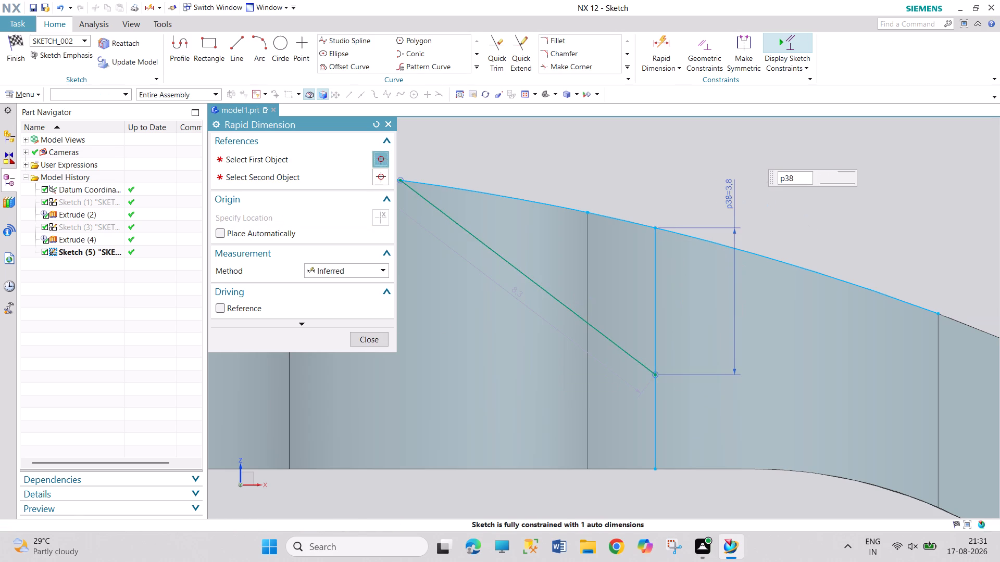
pyautogui.press('4')
pyautogui.press('Return')
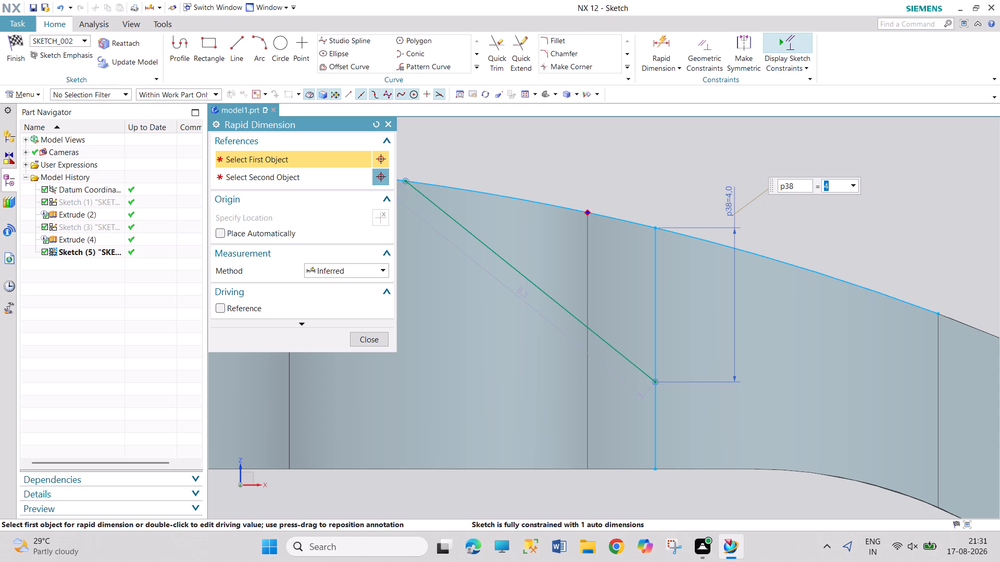
# Set the horizontal distance from the projected vertical line's top to the slanting line's upper endpoint to 8.
pyautogui.click(655, 225)
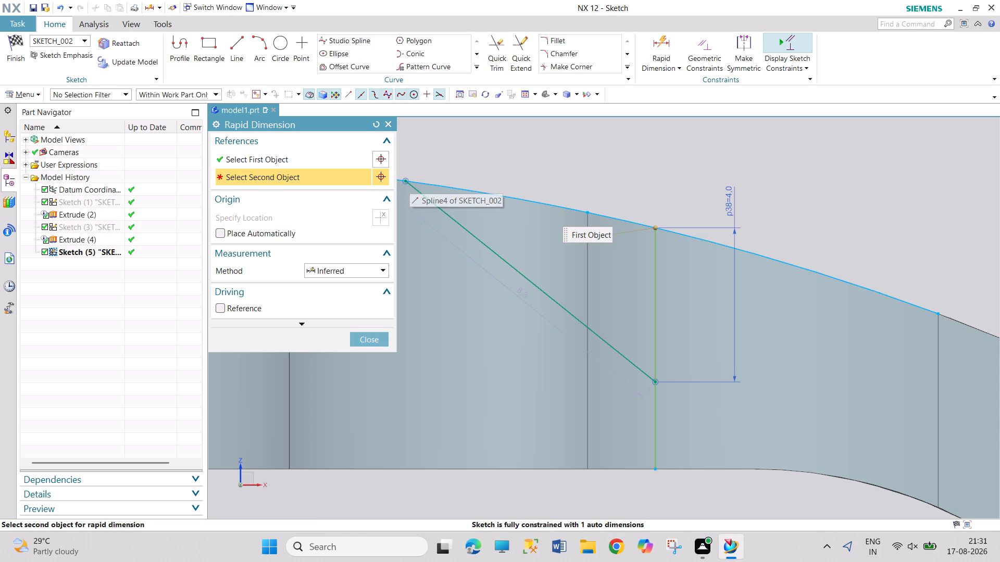
pyautogui.click(406, 182)
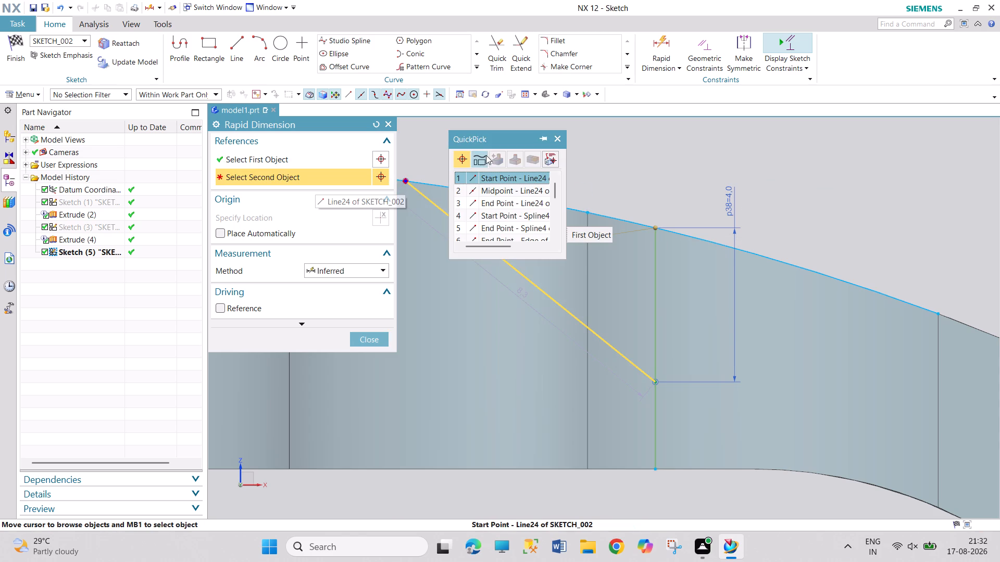
pyautogui.click(493, 175)
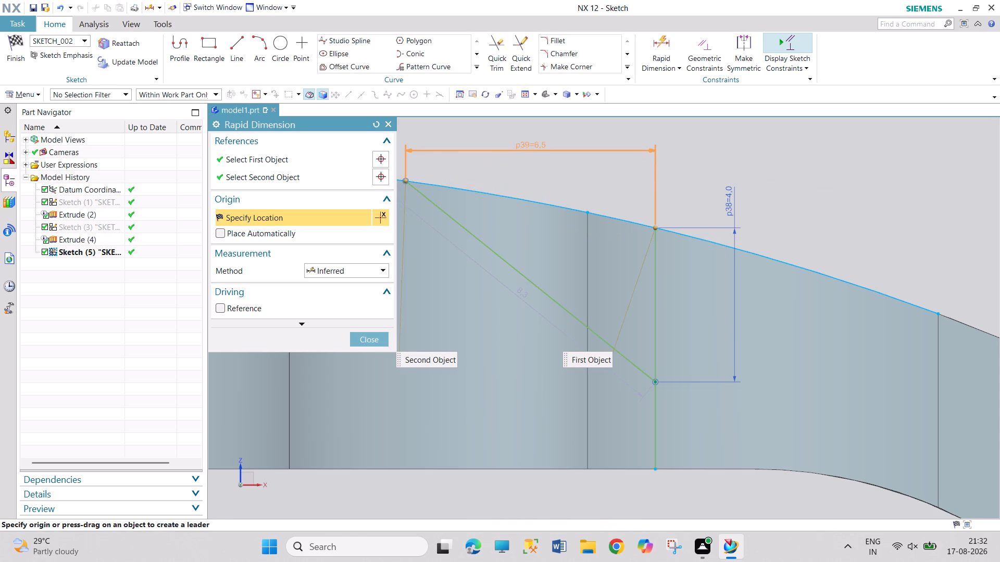
pyautogui.click(531, 145)
pyautogui.press('8')
pyautogui.press('Return')
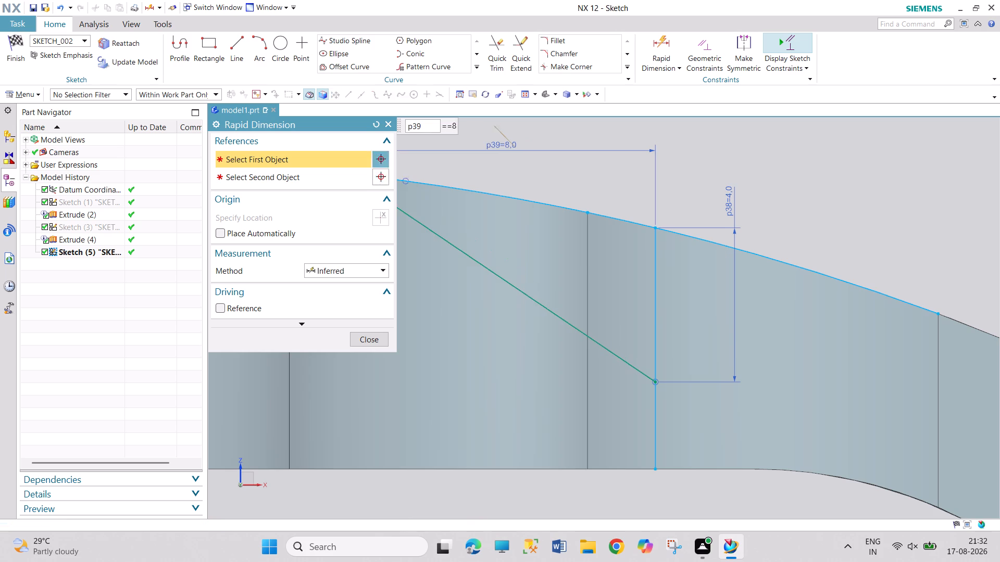
pyautogui.click(387, 125)
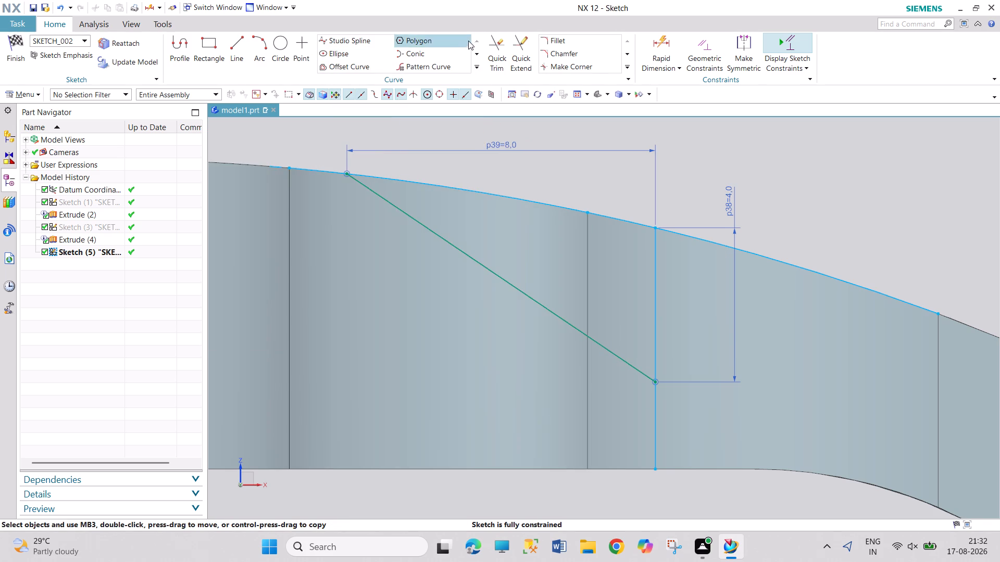
# Trim the upper spline on both sides of the triangular profile and the vertical line below the slanting line's lower endpoint.
pyautogui.click(489, 50)
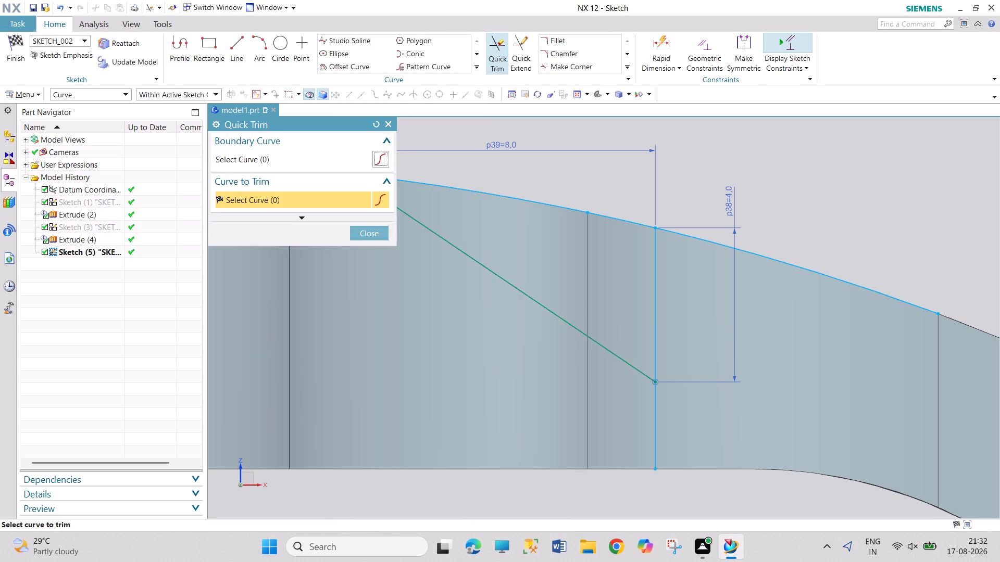
pyautogui.scroll(-7, 434, 230)
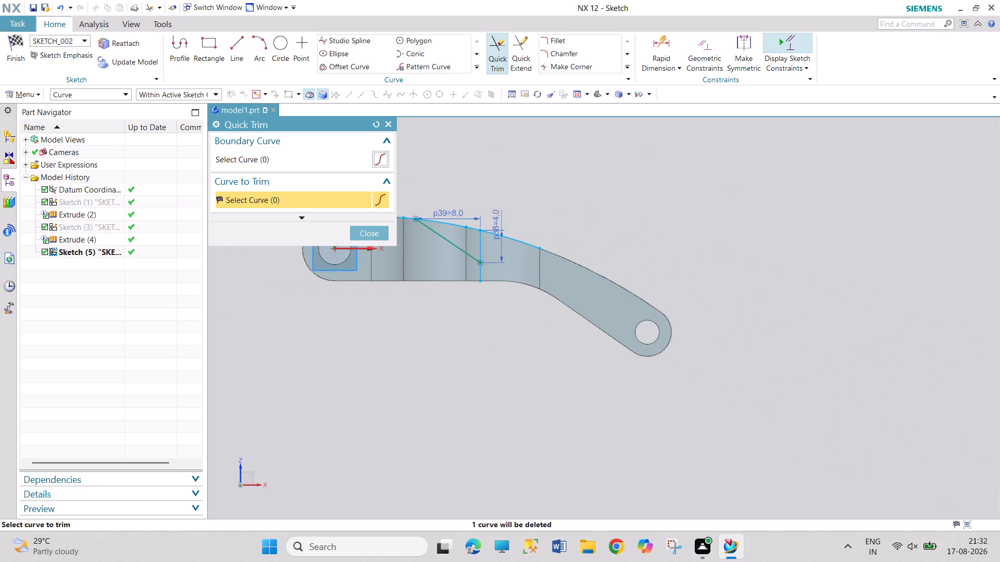
pyautogui.scroll(3, 397, 211)
pyautogui.click(413, 225)
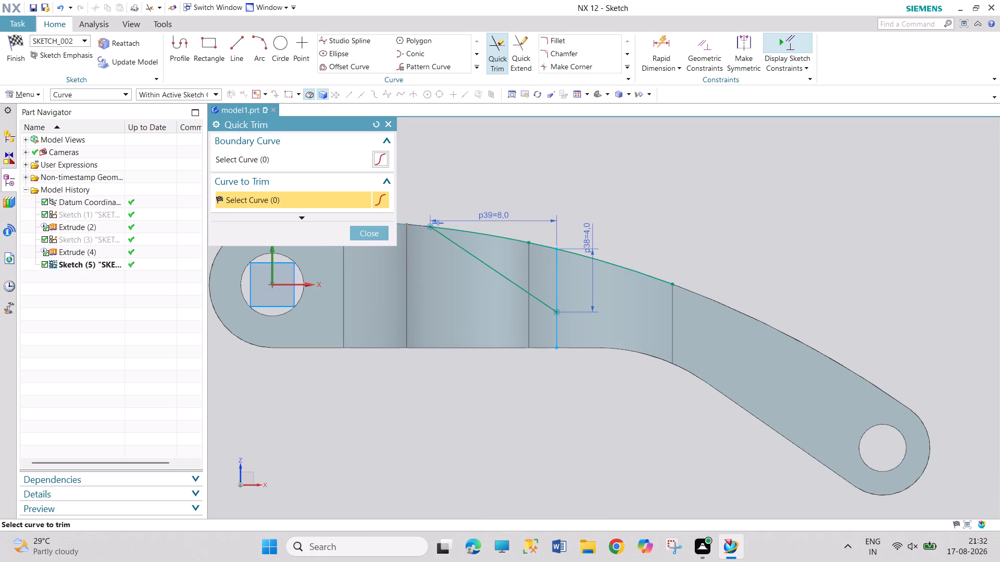
pyautogui.click(553, 334)
pyautogui.click(573, 256)
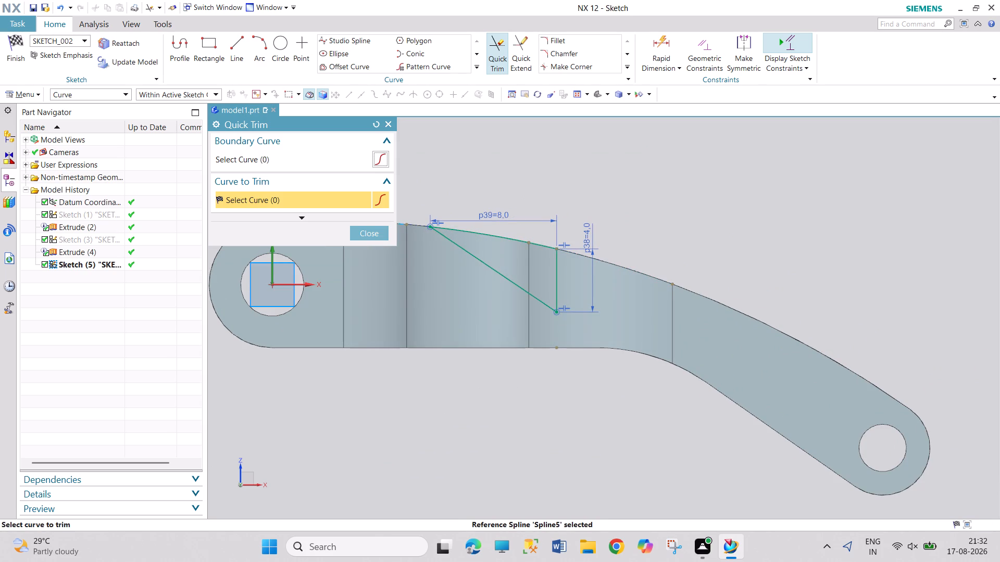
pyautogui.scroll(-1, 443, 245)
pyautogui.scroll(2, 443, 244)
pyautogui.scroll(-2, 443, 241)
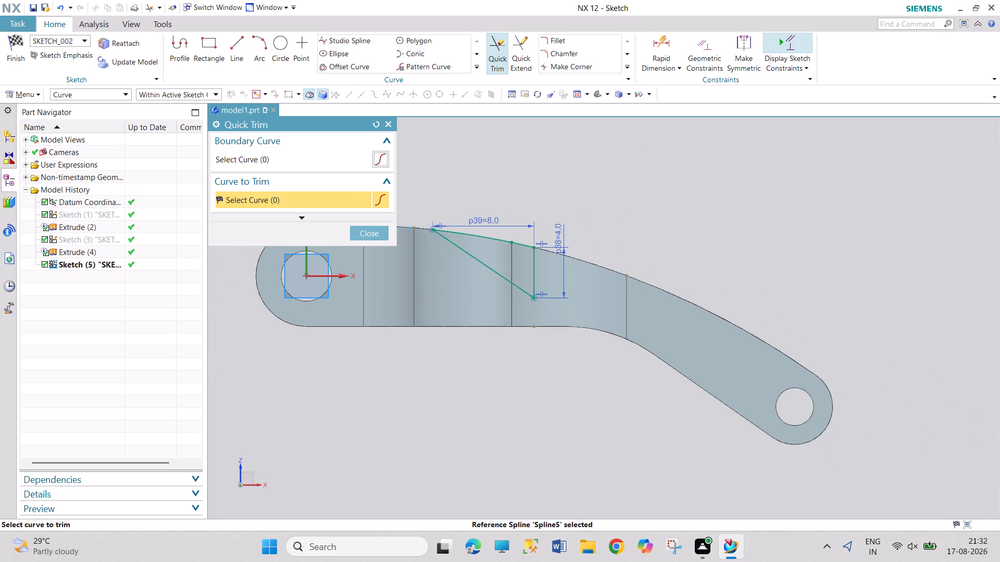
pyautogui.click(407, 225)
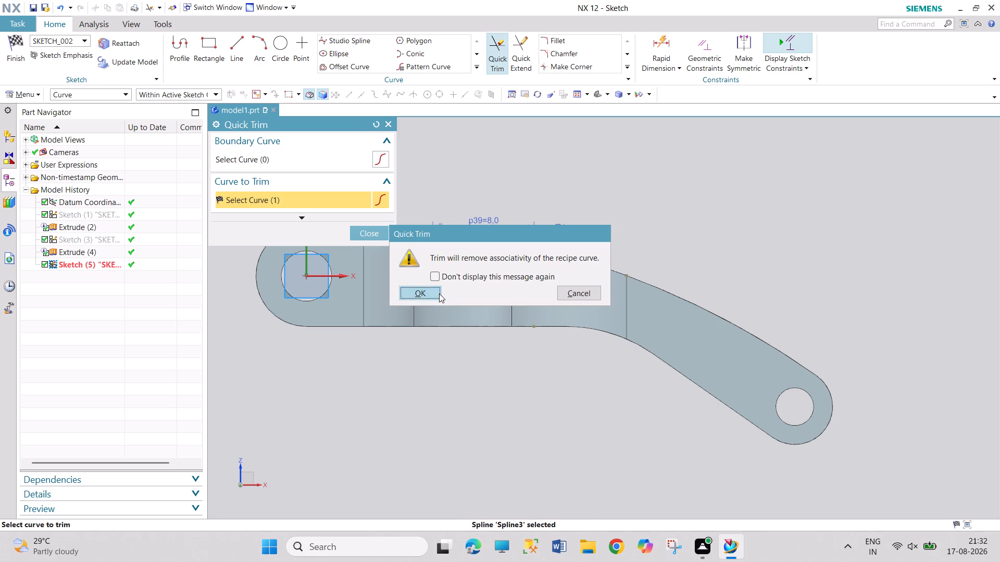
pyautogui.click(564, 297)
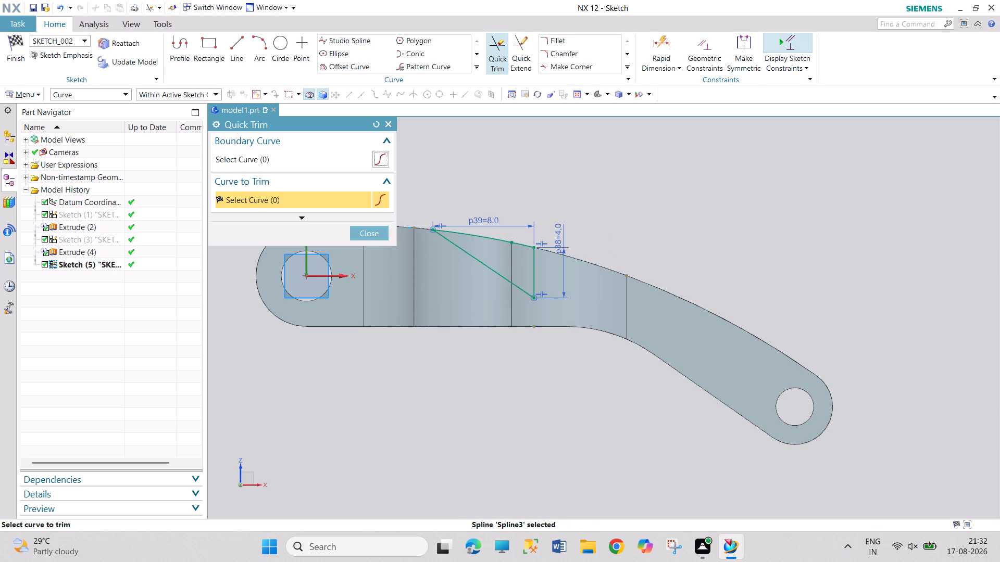
# Trim away the leftover outer segment of the projected upper spline on the origin-hole side of the triangular profile.
pyautogui.scroll(-4, 411, 224)
pyautogui.scroll(13, 413, 227)
pyautogui.click(432, 271)
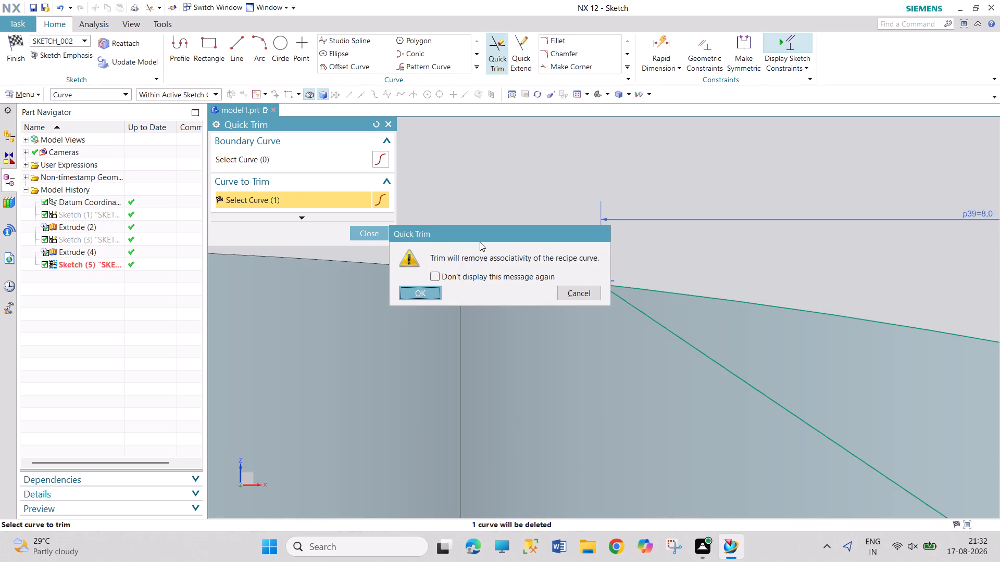
pyautogui.click(433, 287)
pyautogui.scroll(2, 491, 299)
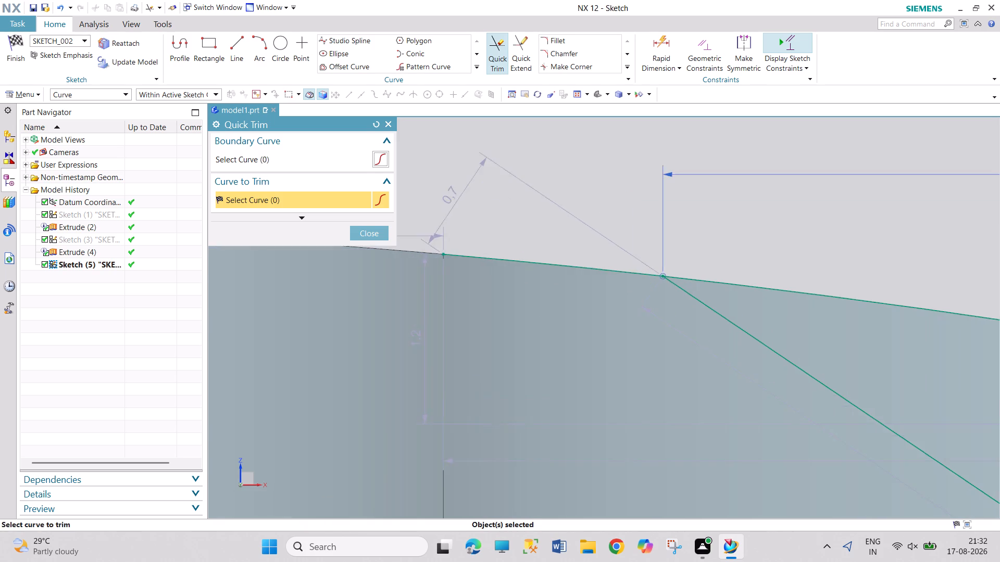
# Trim the vertical line below the slanting line and the upper spline beyond the vertical line, and finish the sketch.
pyautogui.scroll(-13, 491, 299)
pyautogui.scroll(2, 559, 371)
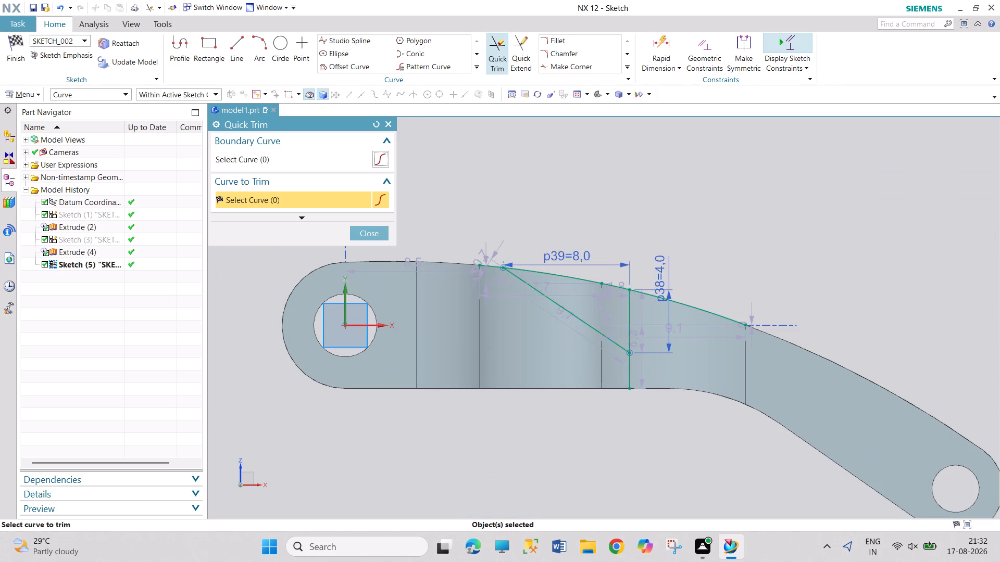
pyautogui.moveTo(629, 383); pyautogui.dragTo(634, 382)
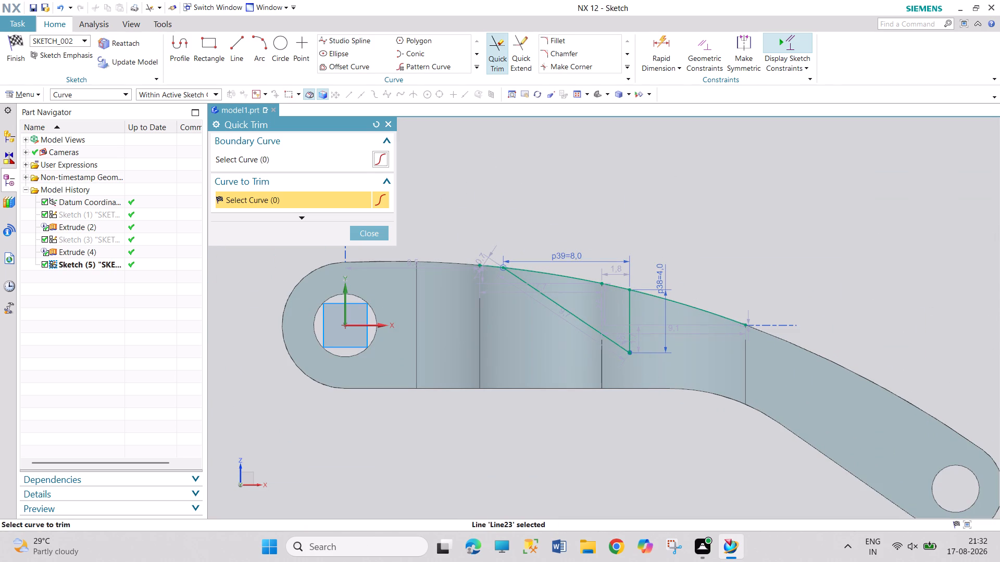
pyautogui.moveTo(711, 312); pyautogui.dragTo(716, 308)
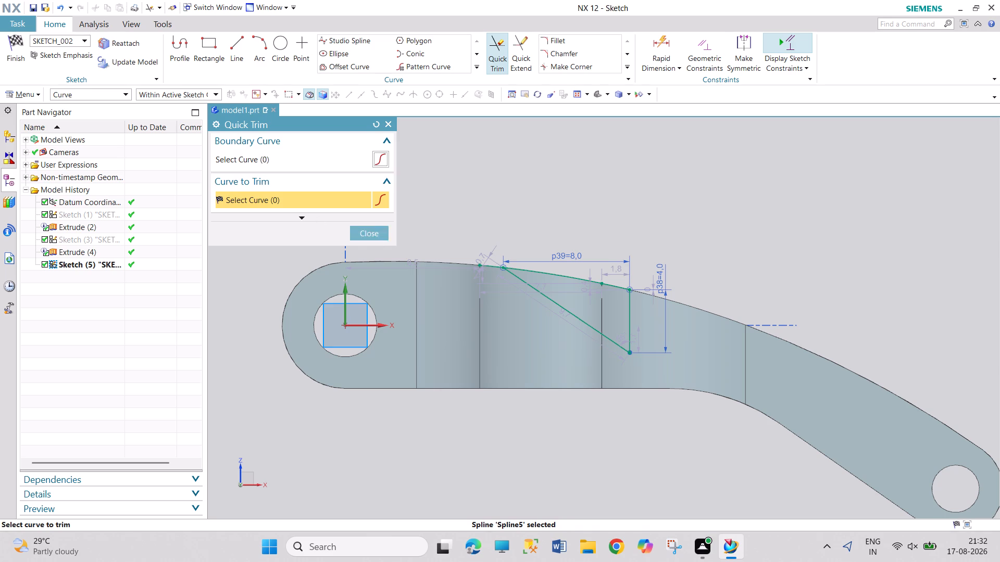
pyautogui.click(384, 236)
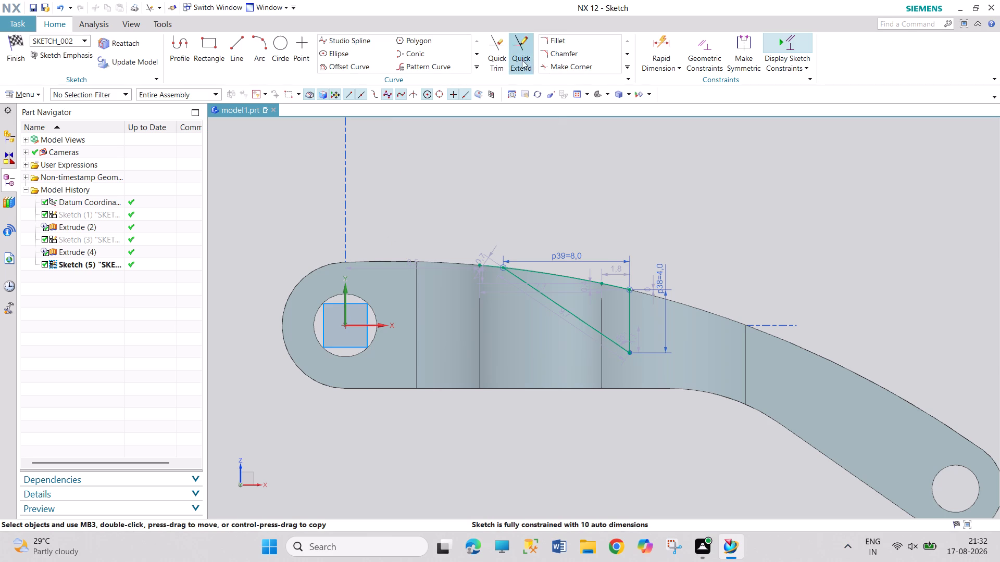
pyautogui.click(22, 47)
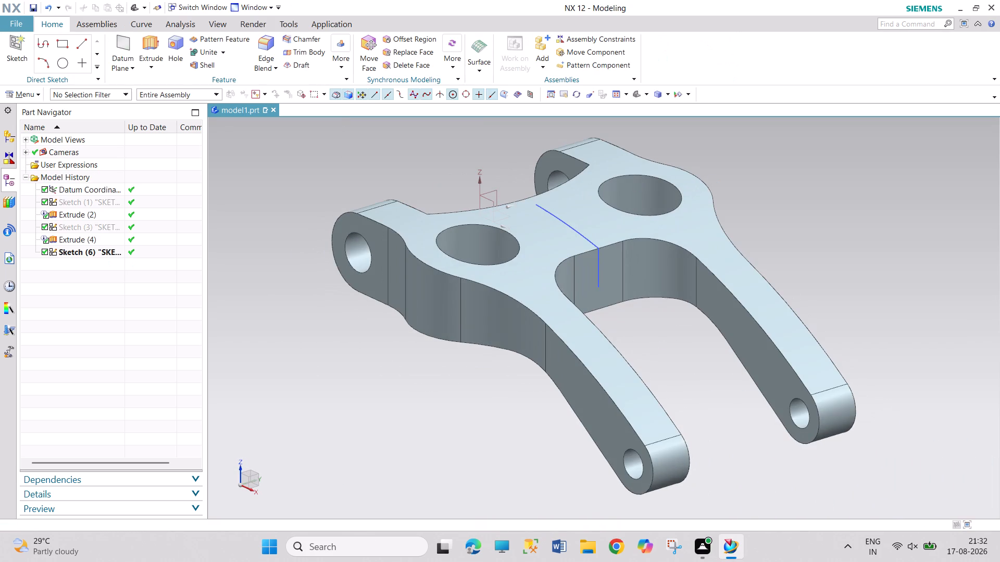
# Reopen the triangular sketch with rollback, trim the short spline stub past the slanting line's upper endpoint, and finish the sketch.
pyautogui.rightClick(589, 239)
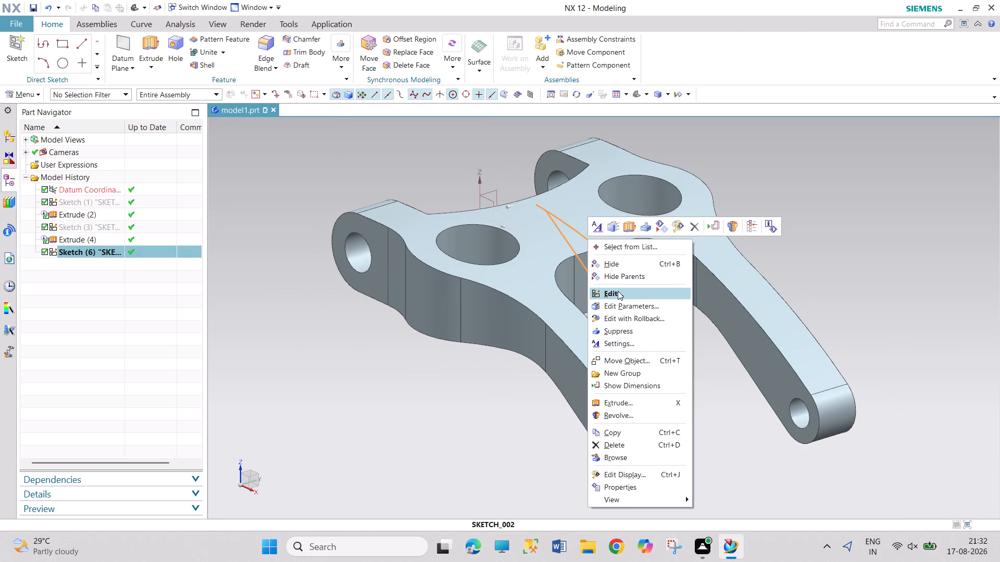
pyautogui.click(632, 323)
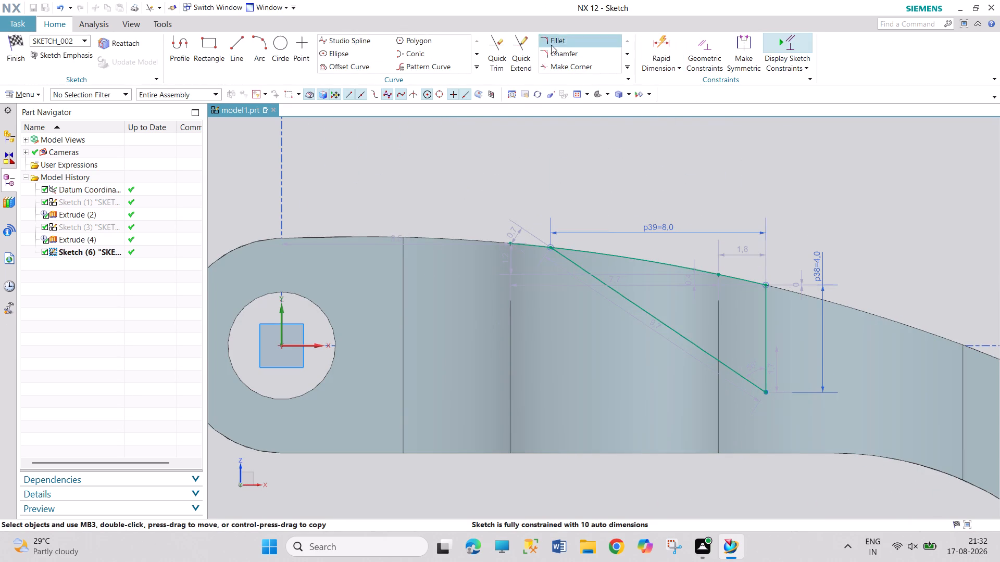
pyautogui.click(494, 44)
pyautogui.click(523, 247)
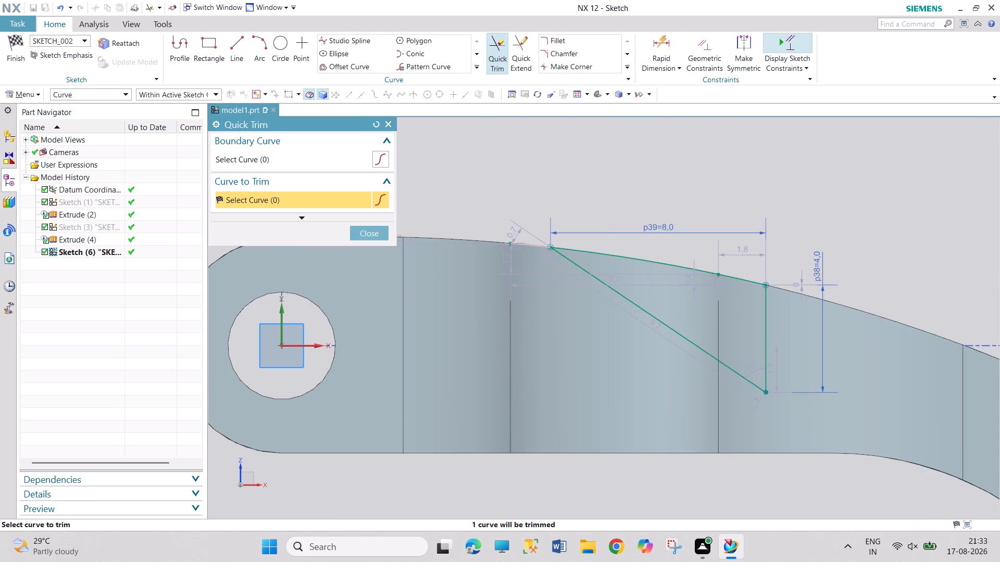
pyautogui.click(365, 232)
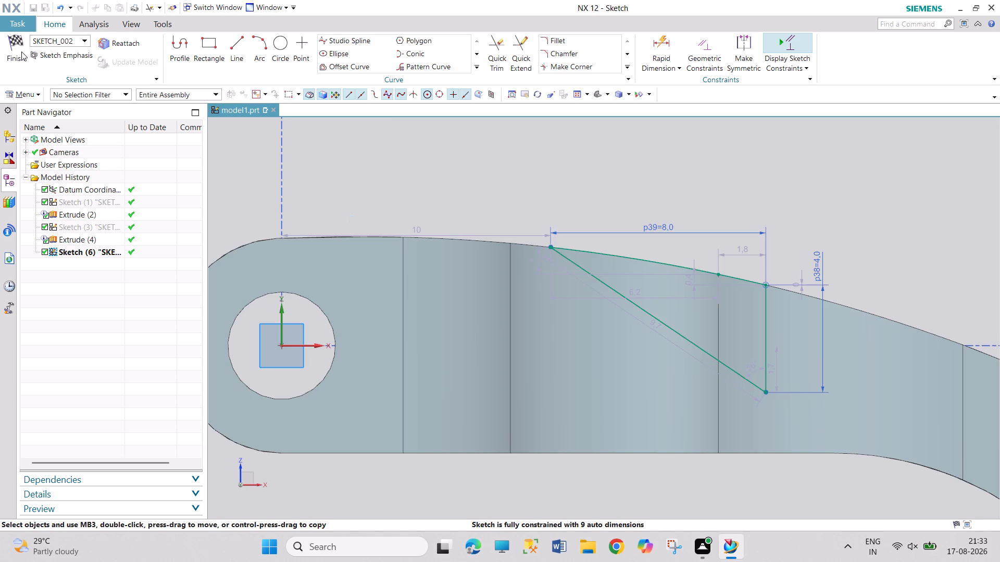
pyautogui.click(16, 56)
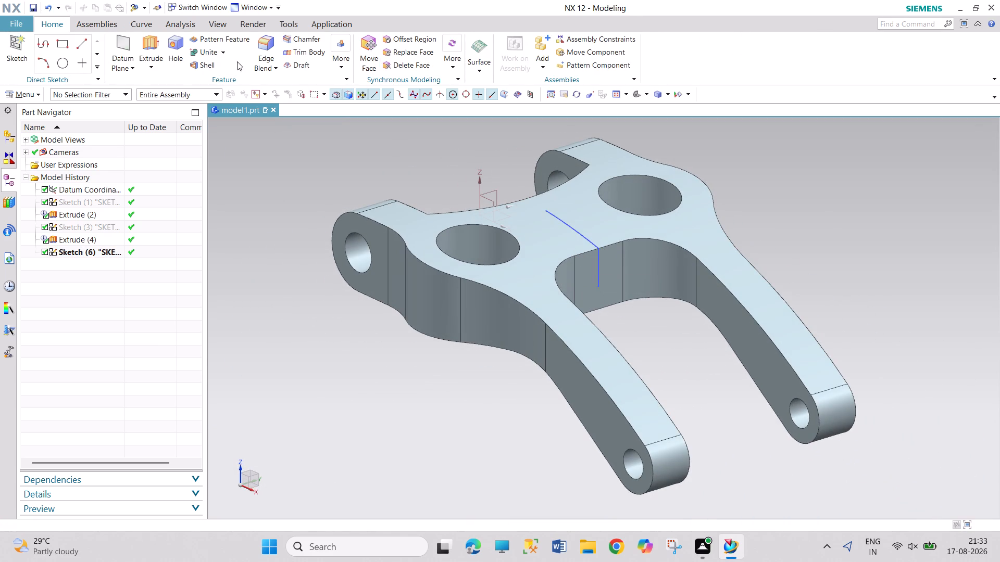
# Extrude the triangular profile with a symmetric distance of 2.5 mm, subtracting it from the forked body.
pyautogui.click(139, 47)
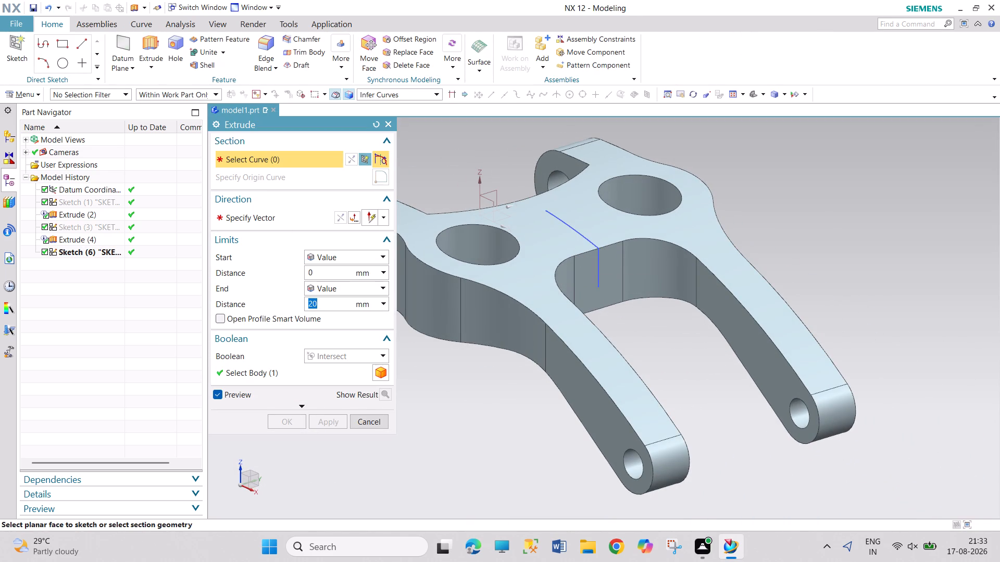
pyautogui.click(592, 245)
pyautogui.click(376, 349)
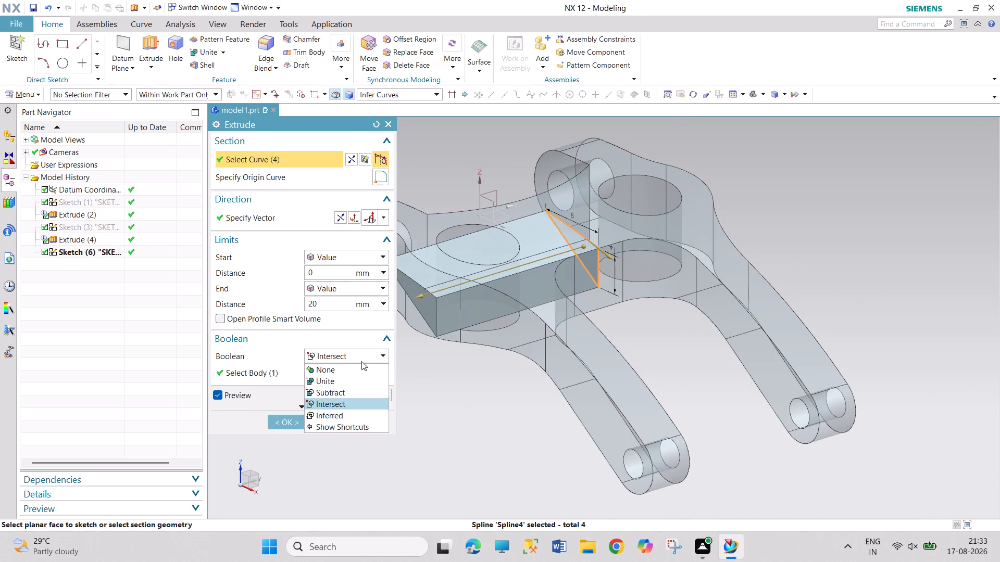
pyautogui.click(352, 390)
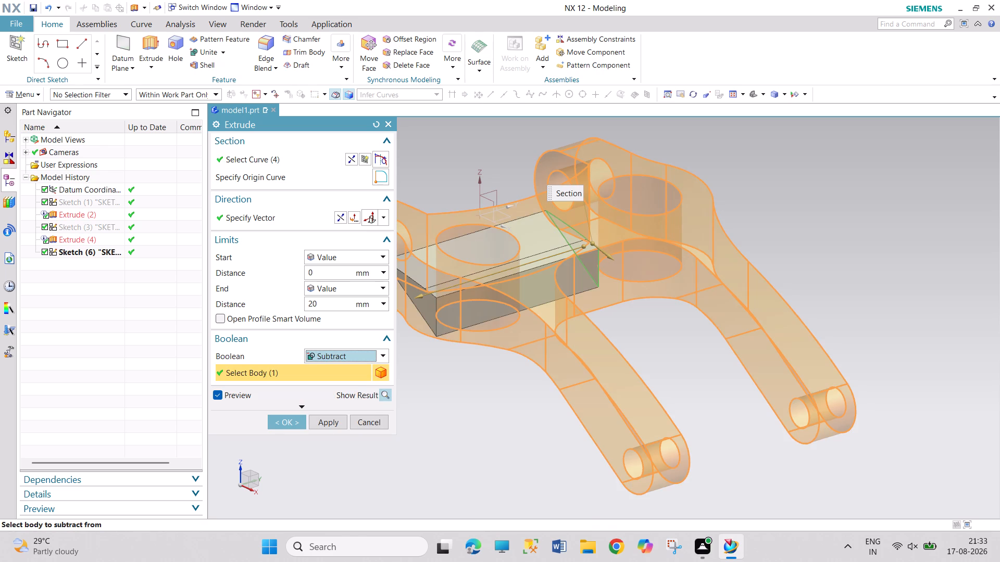
pyautogui.click(369, 259)
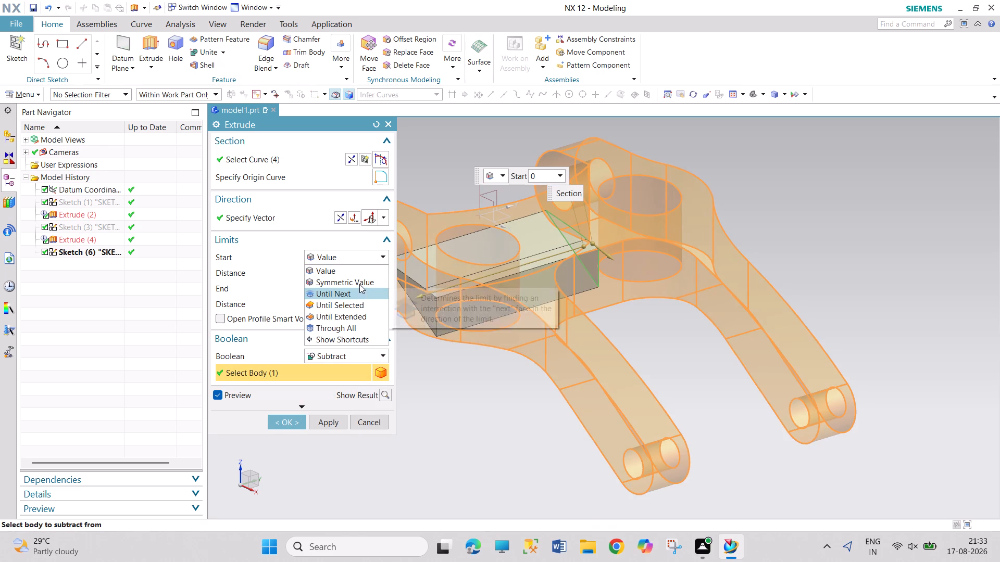
pyautogui.click(359, 284)
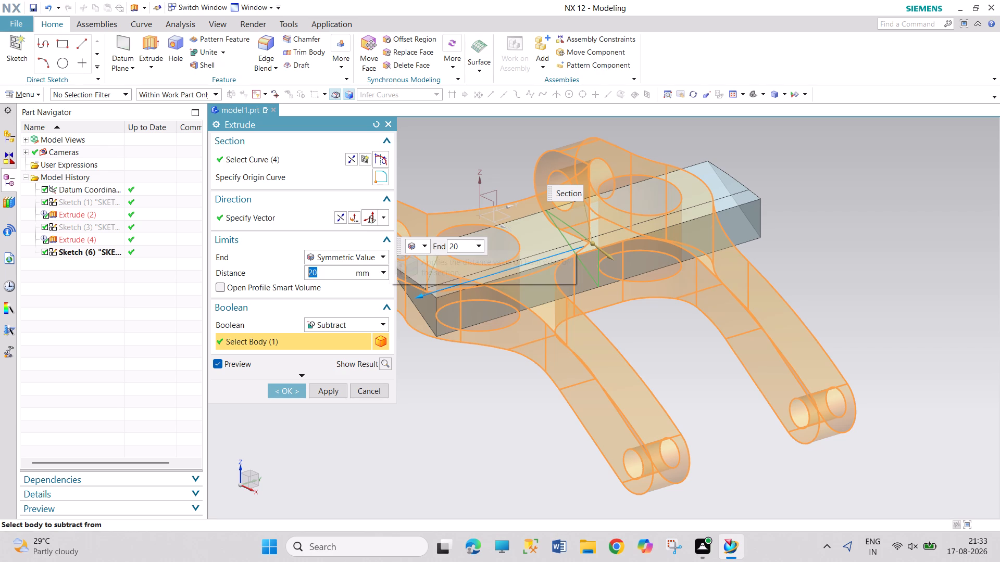
pyautogui.write('2.5')
pyautogui.press('Return')
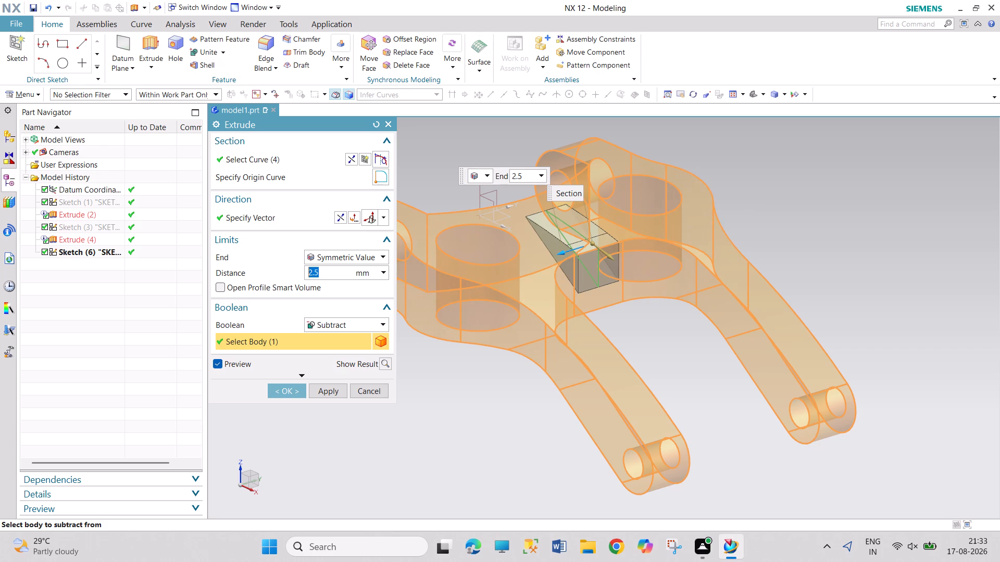
pyautogui.click(289, 388)
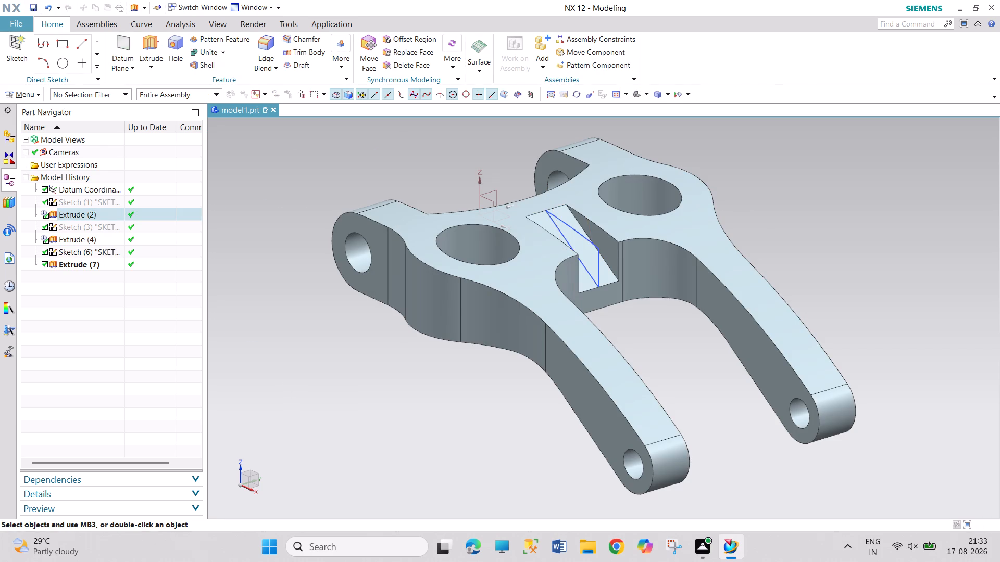
# Hide the triangular profile sketch.
pyautogui.rightClick(600, 271)
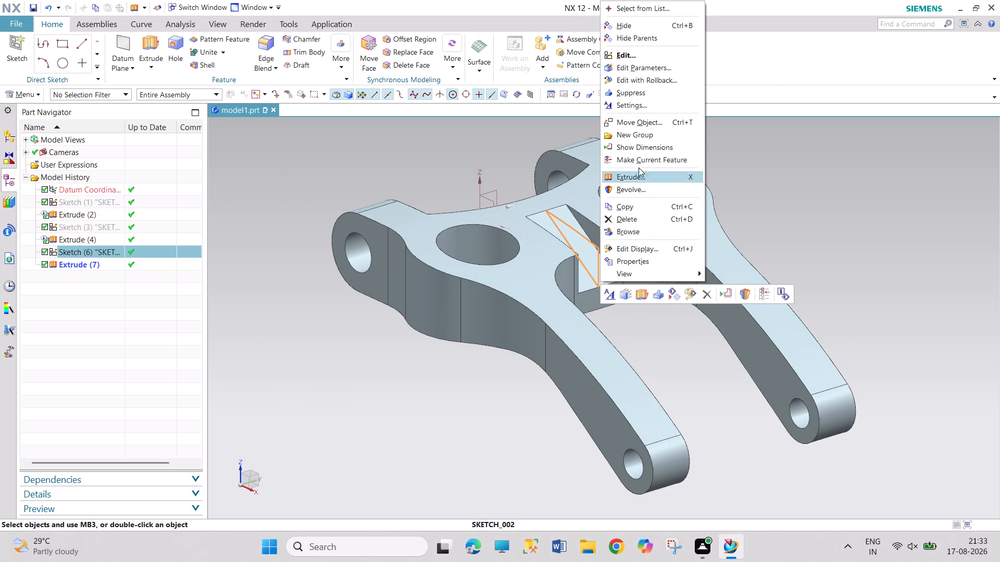
pyautogui.click(650, 25)
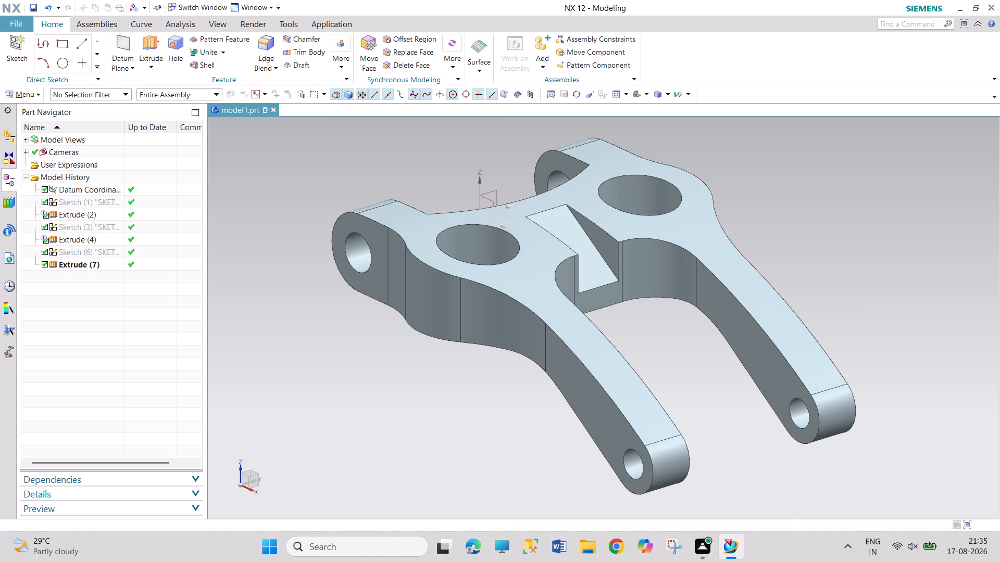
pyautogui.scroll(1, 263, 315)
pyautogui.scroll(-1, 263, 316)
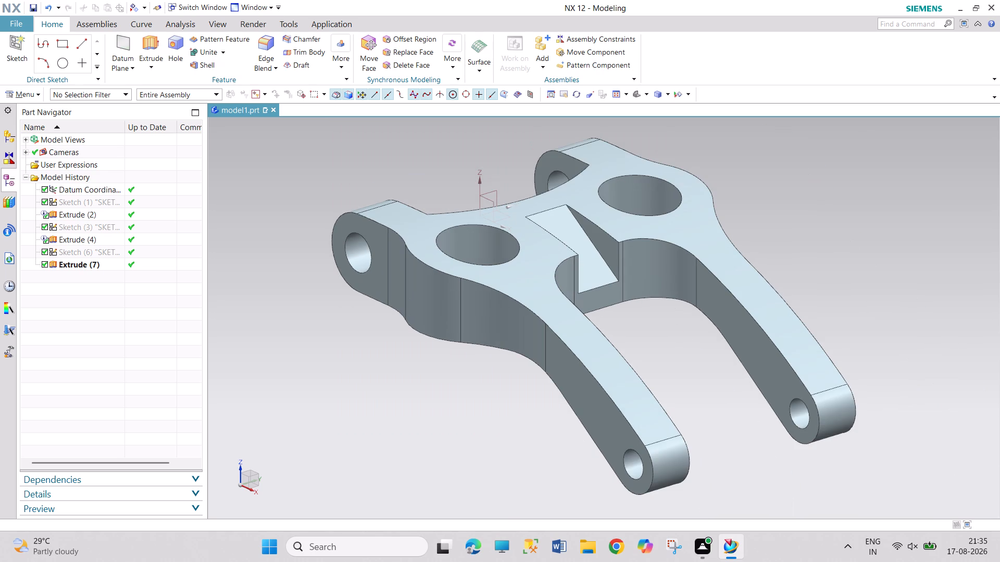
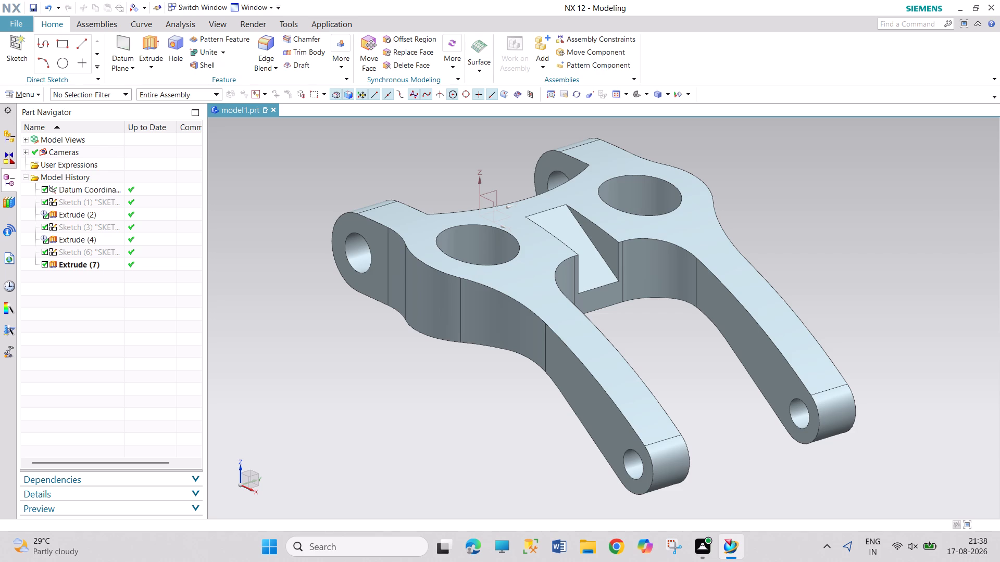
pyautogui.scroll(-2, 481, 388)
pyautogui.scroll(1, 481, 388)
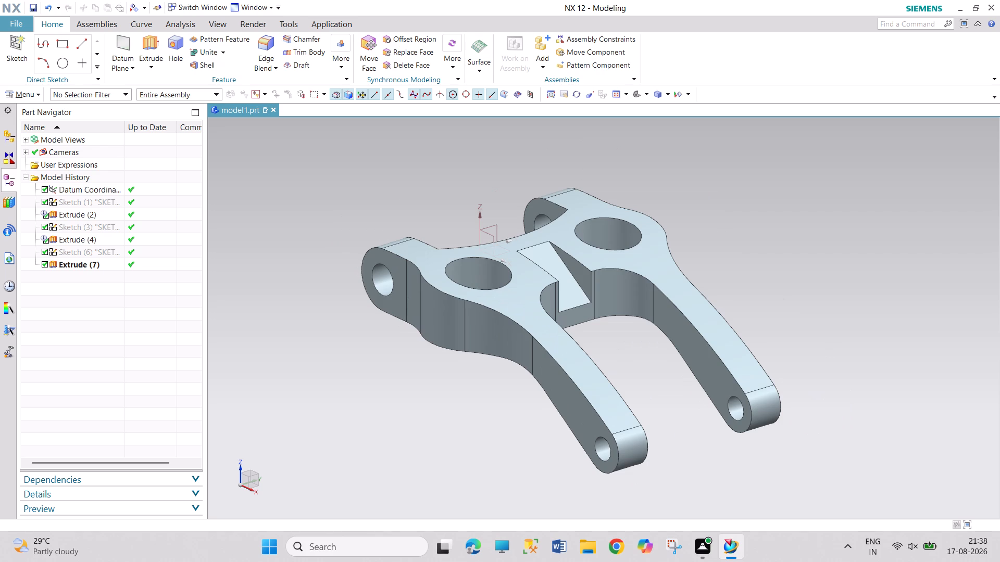
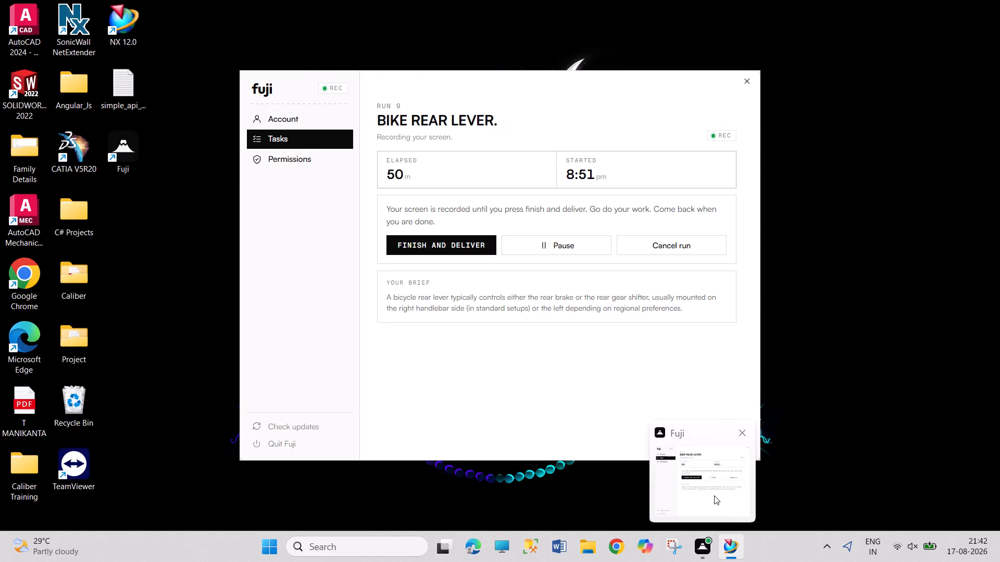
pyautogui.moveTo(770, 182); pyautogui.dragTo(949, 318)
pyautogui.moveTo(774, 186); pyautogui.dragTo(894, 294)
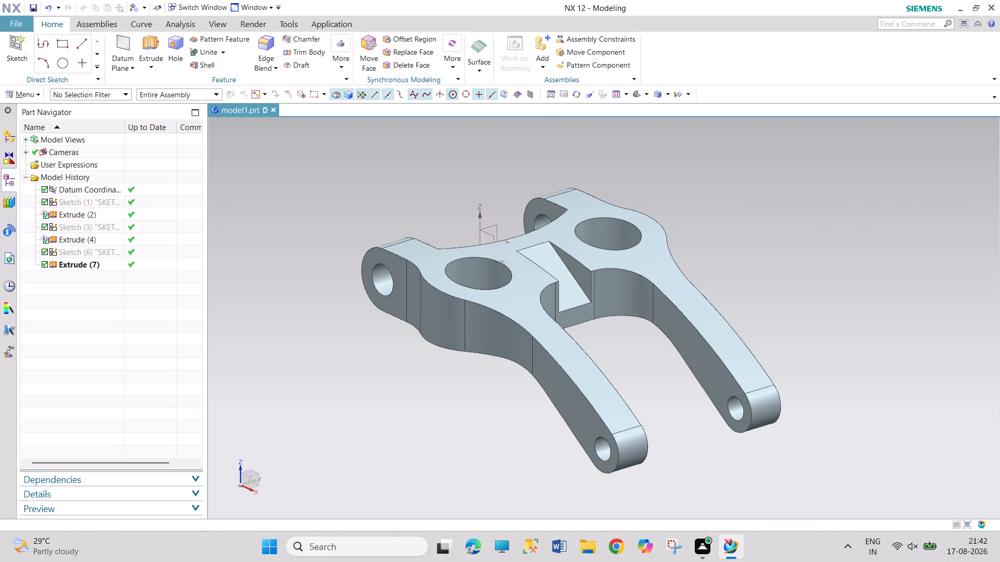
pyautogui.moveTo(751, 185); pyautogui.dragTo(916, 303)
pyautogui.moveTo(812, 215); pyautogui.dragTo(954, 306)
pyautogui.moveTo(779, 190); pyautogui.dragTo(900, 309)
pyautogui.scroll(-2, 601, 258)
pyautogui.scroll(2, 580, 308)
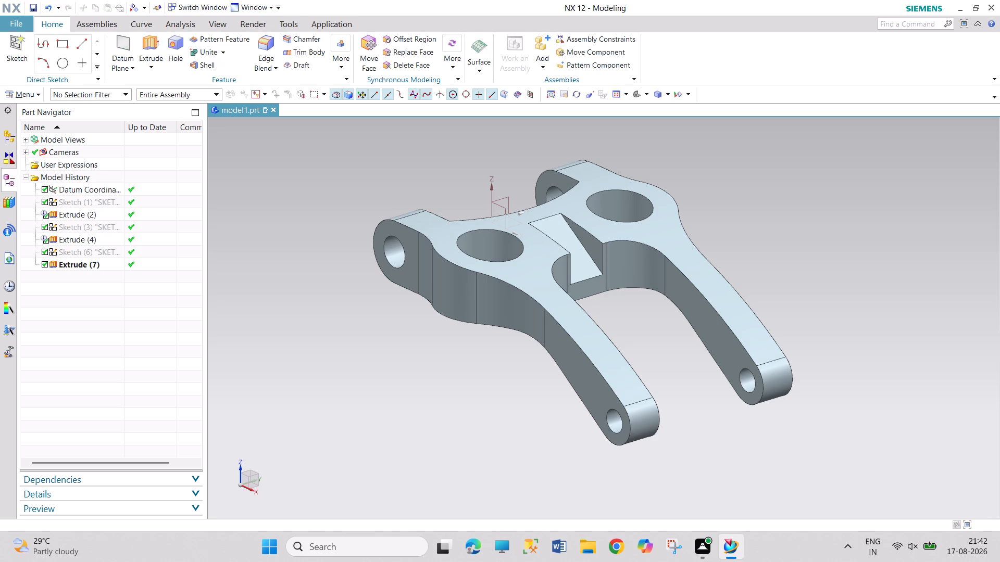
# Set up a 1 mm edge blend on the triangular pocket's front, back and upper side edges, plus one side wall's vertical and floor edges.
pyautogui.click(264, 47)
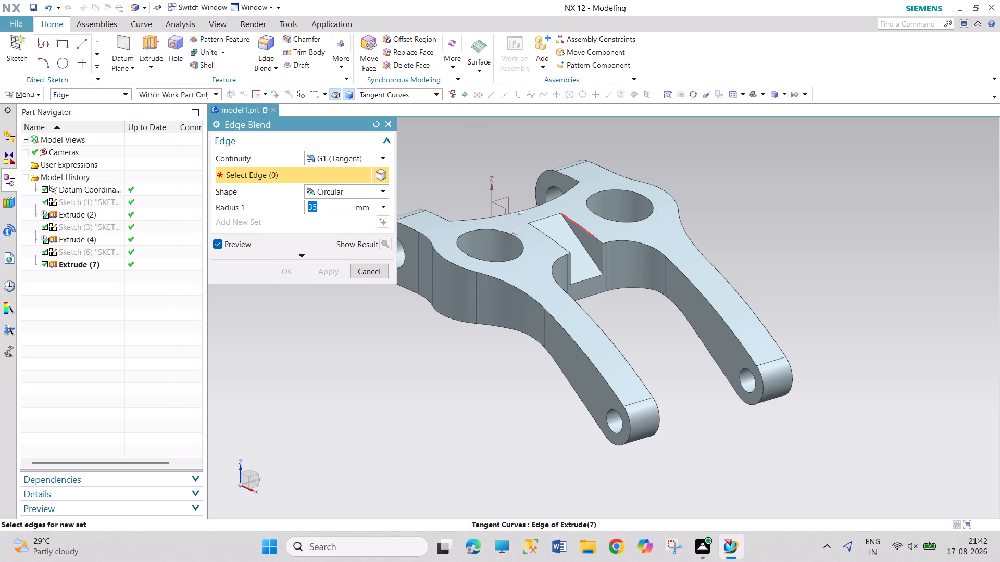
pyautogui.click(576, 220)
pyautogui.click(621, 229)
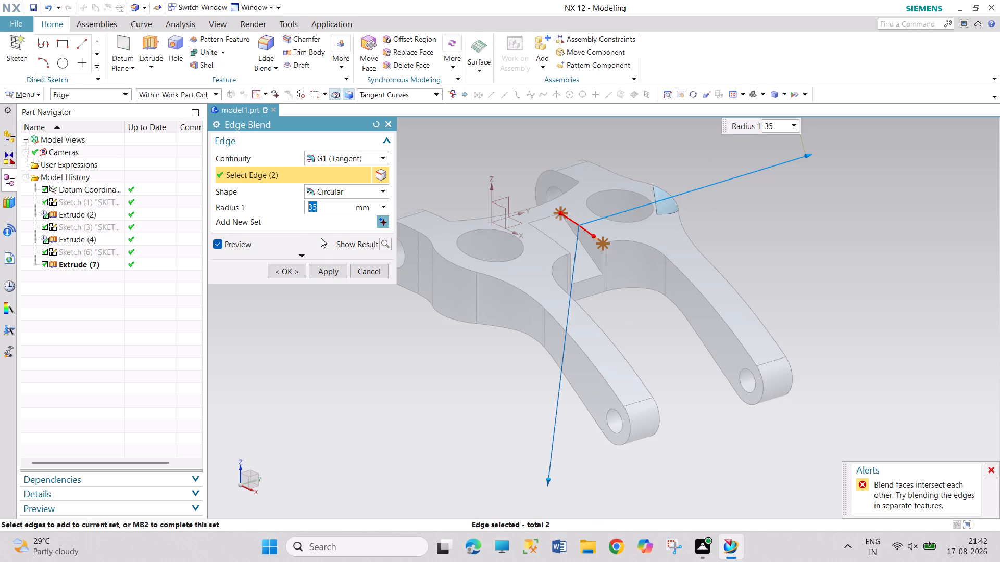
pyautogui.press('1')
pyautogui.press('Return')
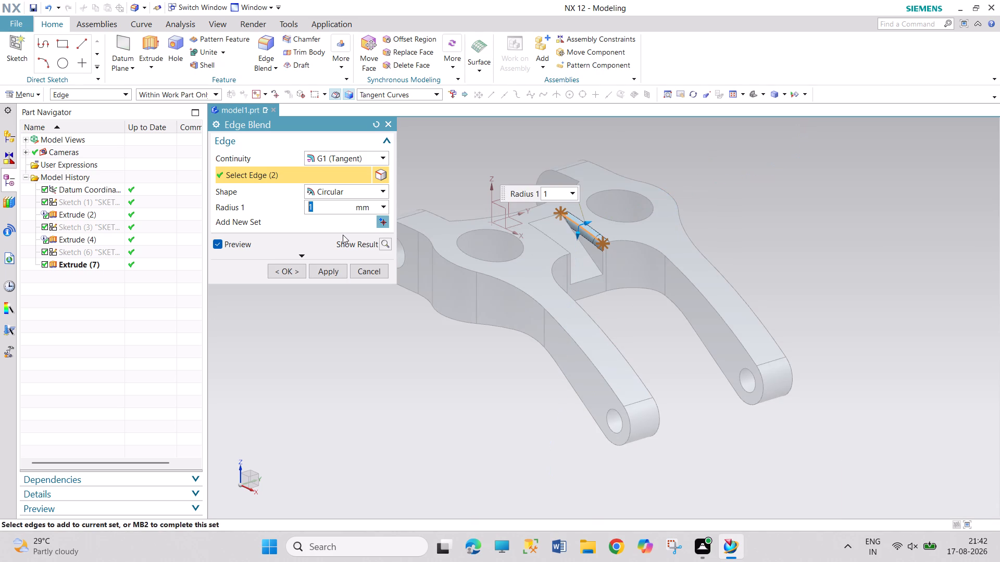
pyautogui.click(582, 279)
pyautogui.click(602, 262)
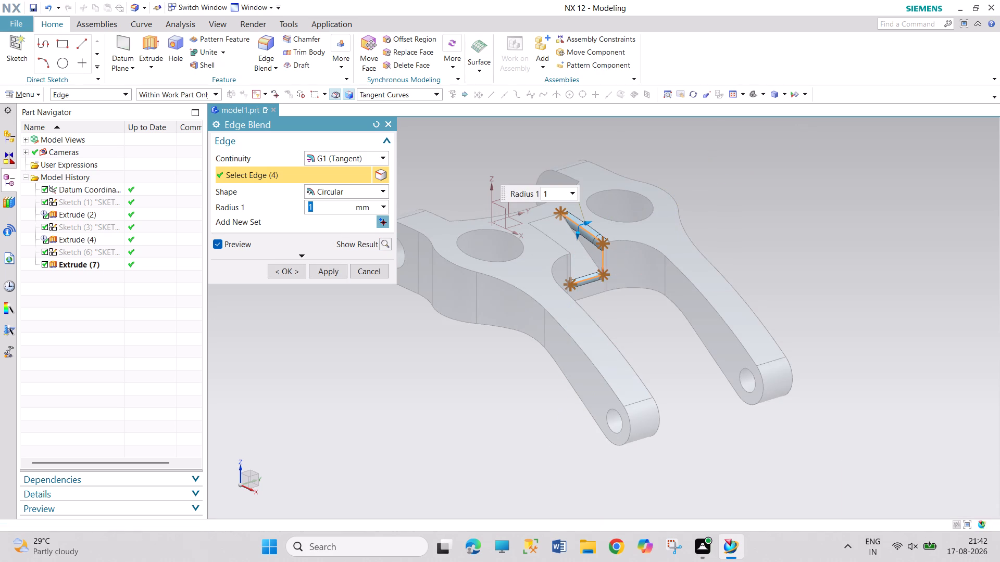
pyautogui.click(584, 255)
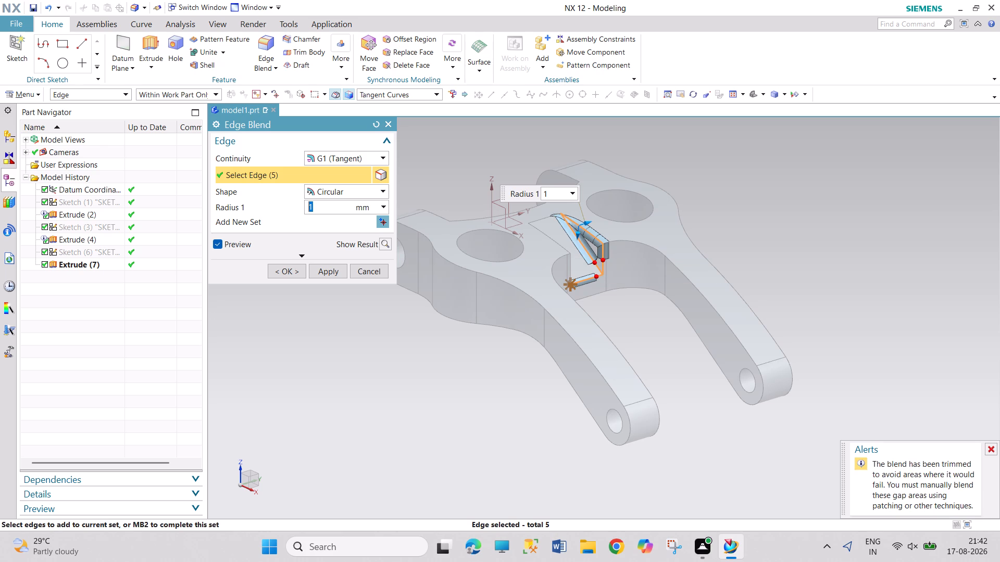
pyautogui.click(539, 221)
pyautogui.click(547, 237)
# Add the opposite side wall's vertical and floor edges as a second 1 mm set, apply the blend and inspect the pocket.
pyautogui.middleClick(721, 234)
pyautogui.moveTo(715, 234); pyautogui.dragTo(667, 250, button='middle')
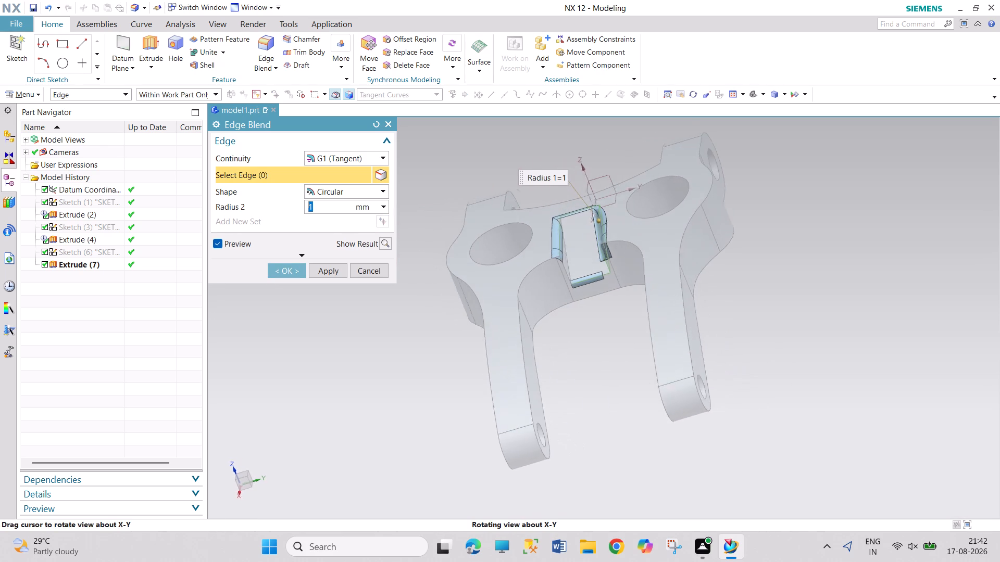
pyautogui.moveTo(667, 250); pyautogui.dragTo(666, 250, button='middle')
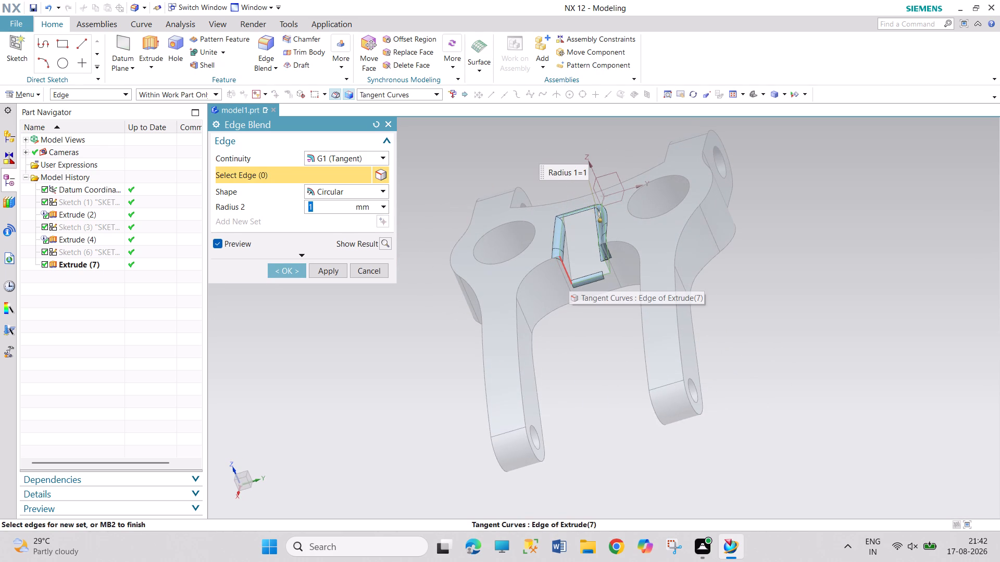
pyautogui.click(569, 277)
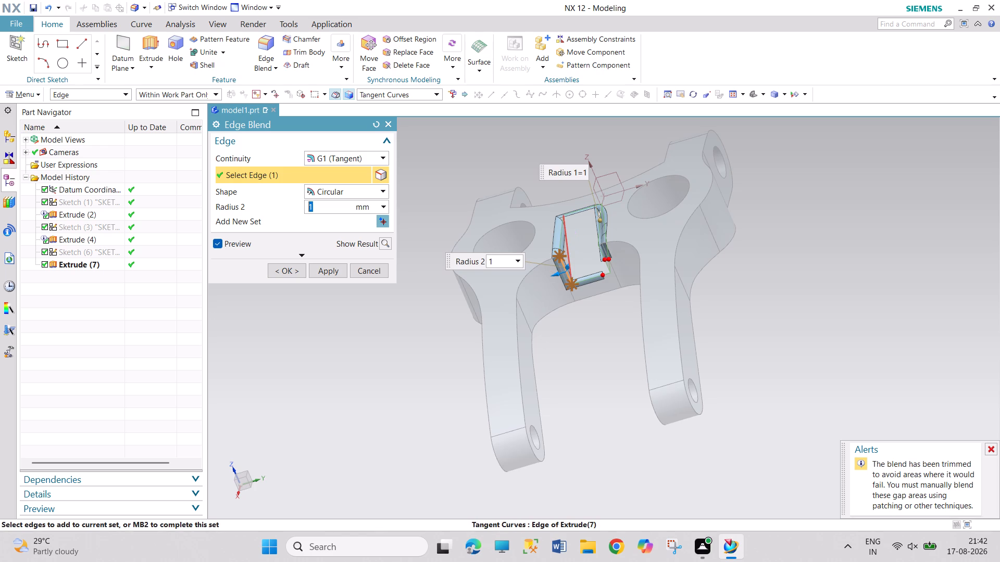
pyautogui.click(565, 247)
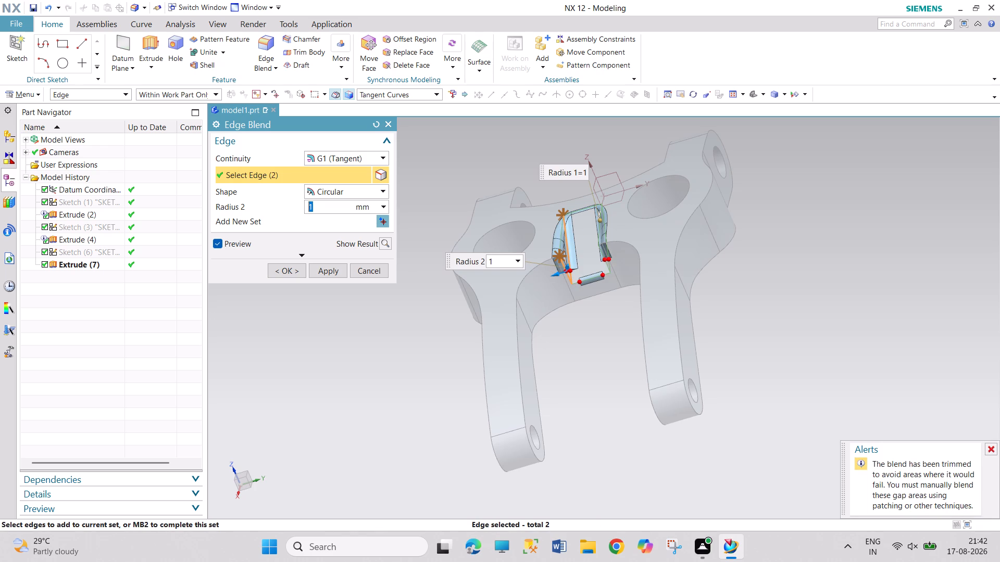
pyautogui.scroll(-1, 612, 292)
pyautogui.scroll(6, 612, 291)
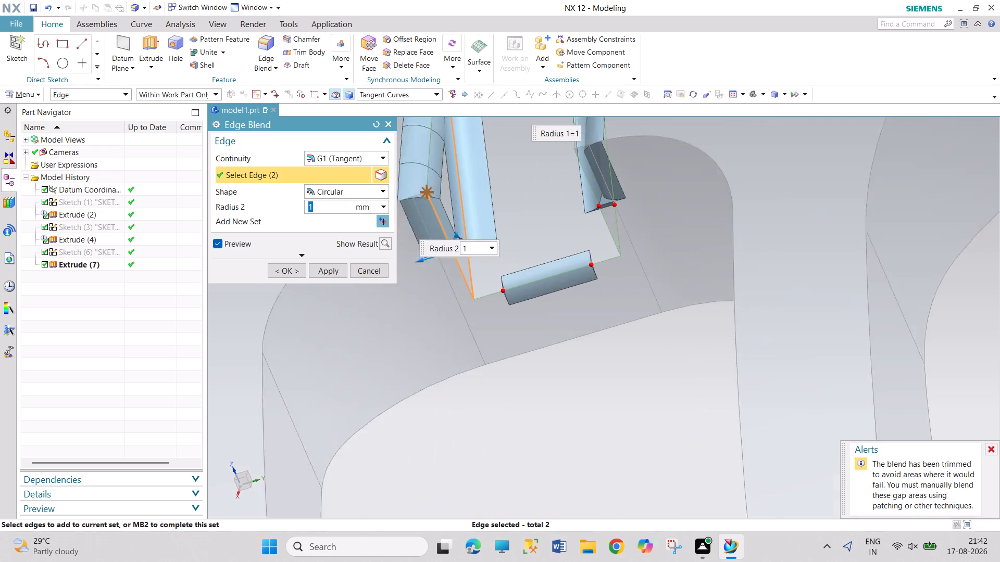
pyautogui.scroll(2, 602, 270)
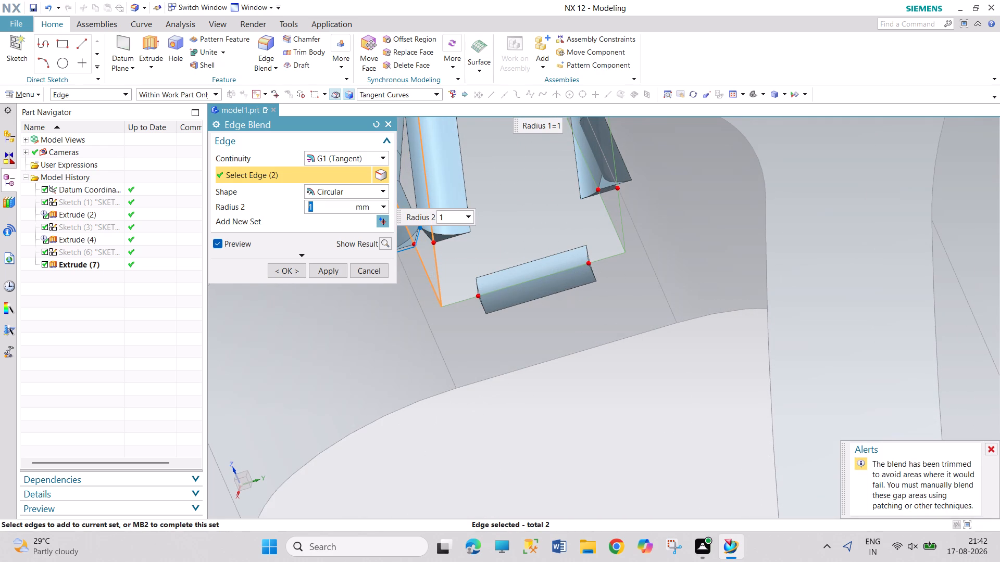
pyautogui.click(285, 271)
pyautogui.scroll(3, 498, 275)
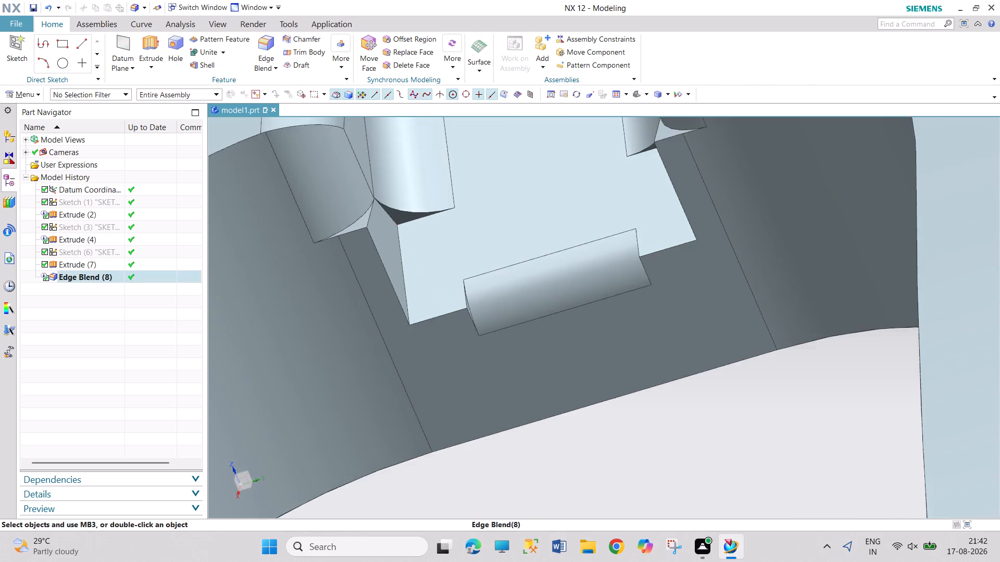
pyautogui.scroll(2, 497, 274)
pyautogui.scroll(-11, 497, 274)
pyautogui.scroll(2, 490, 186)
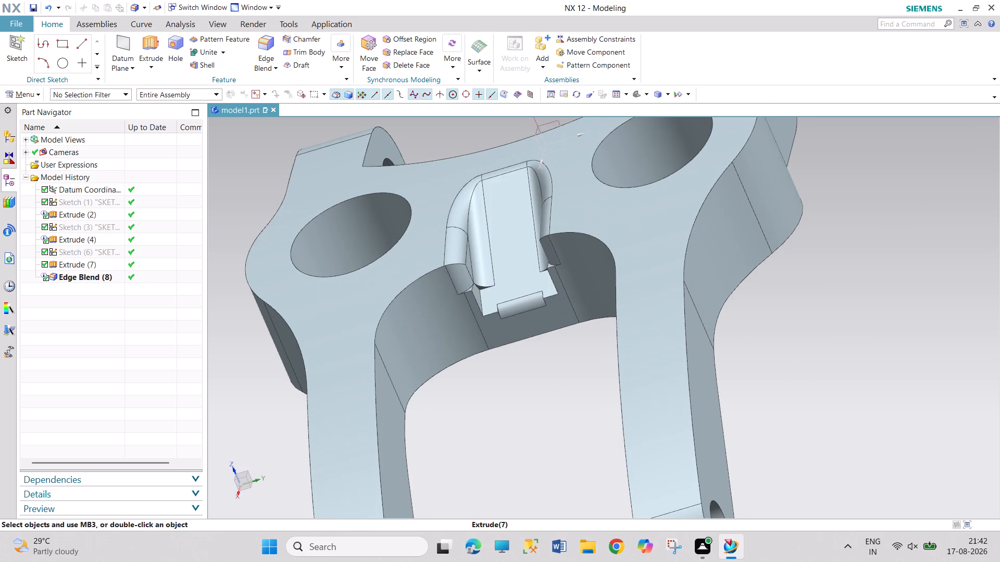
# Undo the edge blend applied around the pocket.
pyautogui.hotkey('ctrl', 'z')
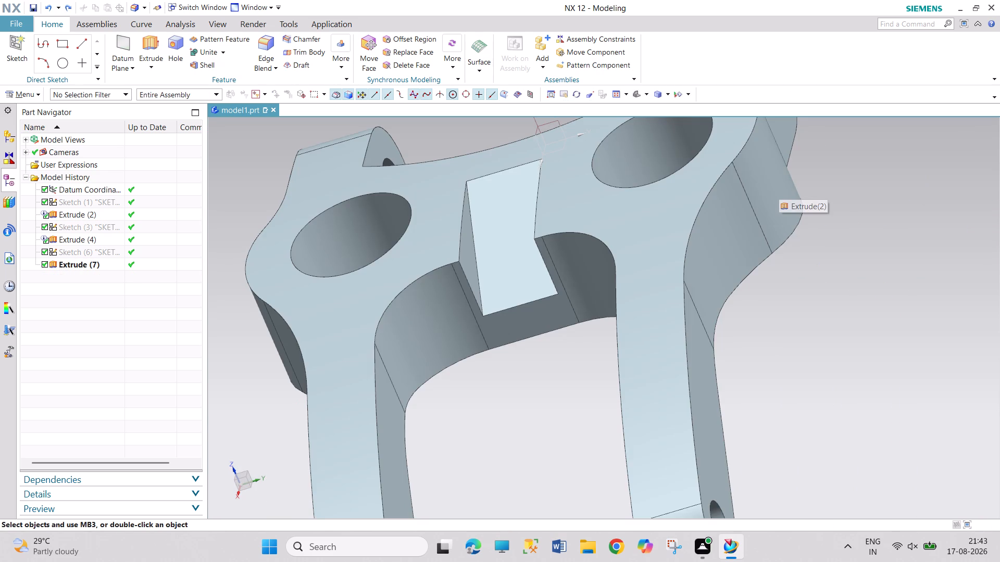
# Blend only the front edge of the pocket's sloped floor, where it meets the web's end face, with a 1 mm radius.
pyautogui.moveTo(494, 383); pyautogui.dragTo(507, 382, button='middle')
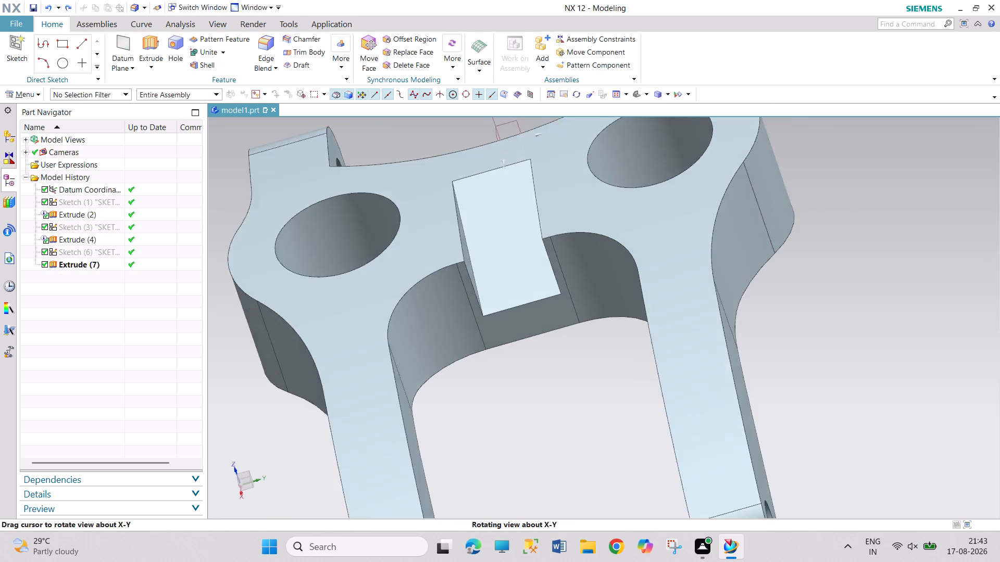
pyautogui.moveTo(507, 382); pyautogui.dragTo(526, 377, button='middle')
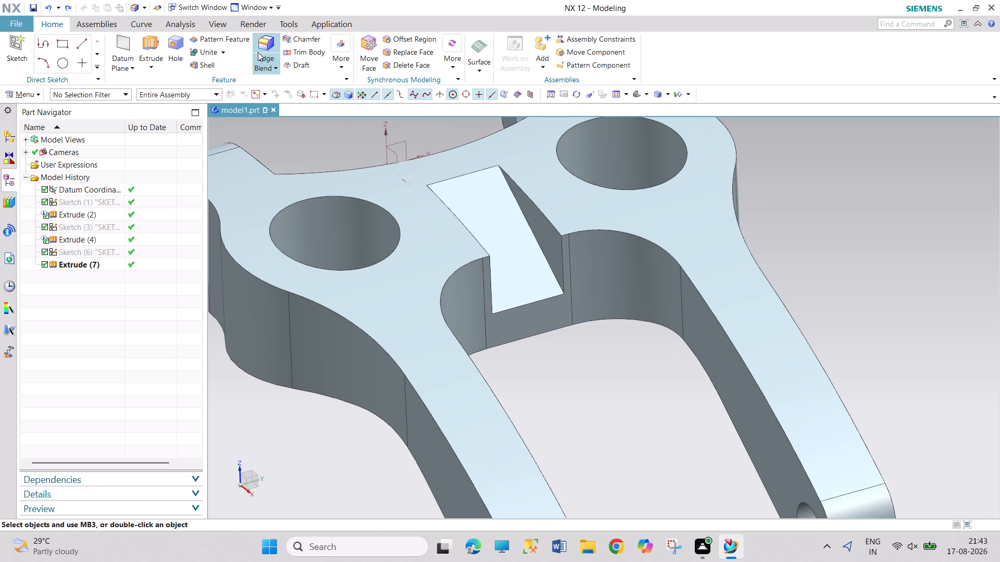
pyautogui.click(258, 52)
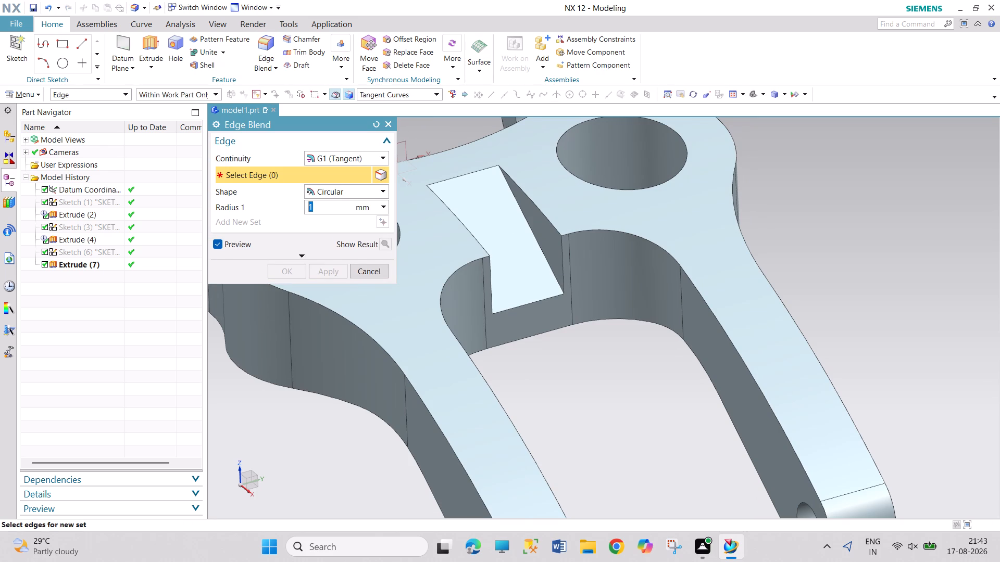
pyautogui.click(508, 307)
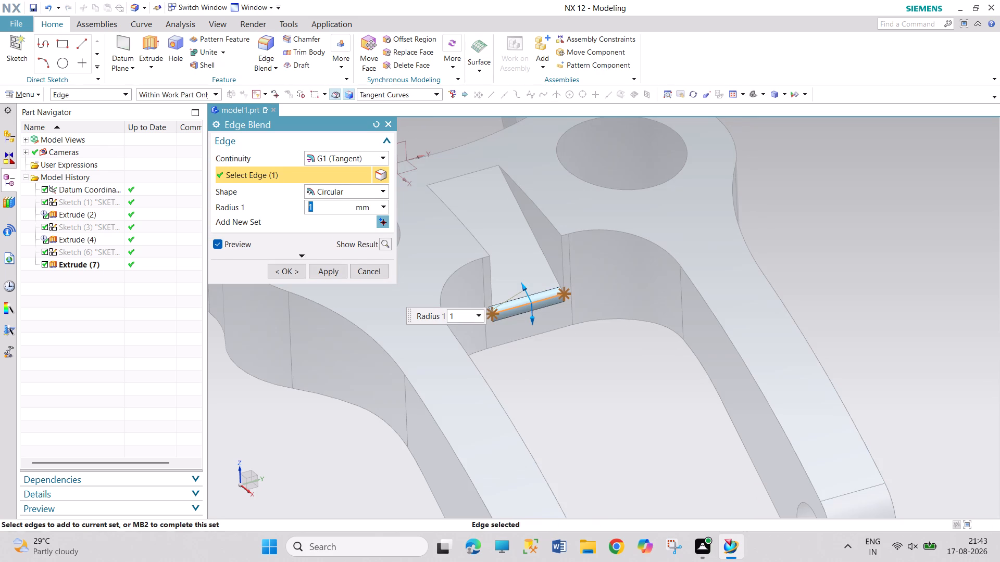
pyautogui.click(301, 272)
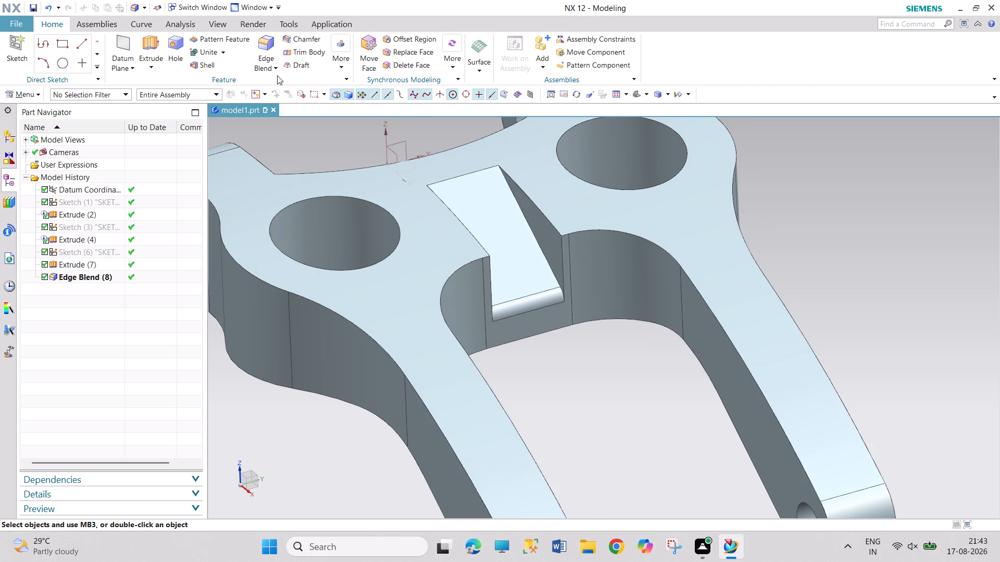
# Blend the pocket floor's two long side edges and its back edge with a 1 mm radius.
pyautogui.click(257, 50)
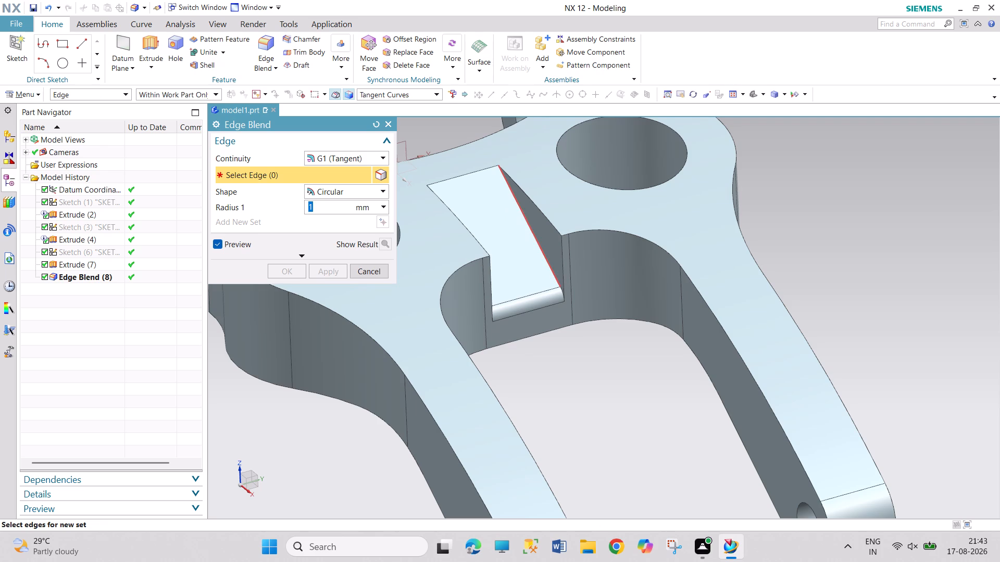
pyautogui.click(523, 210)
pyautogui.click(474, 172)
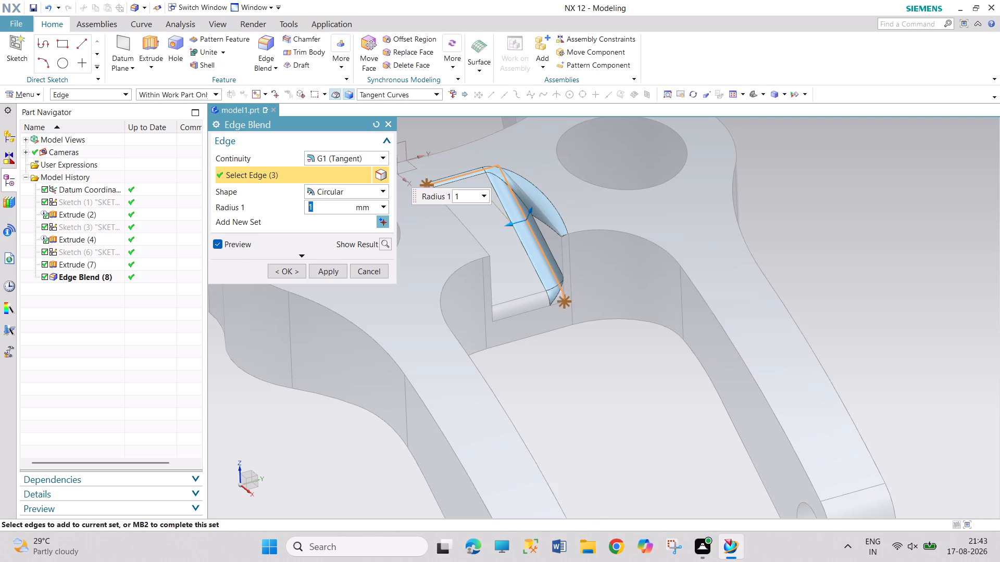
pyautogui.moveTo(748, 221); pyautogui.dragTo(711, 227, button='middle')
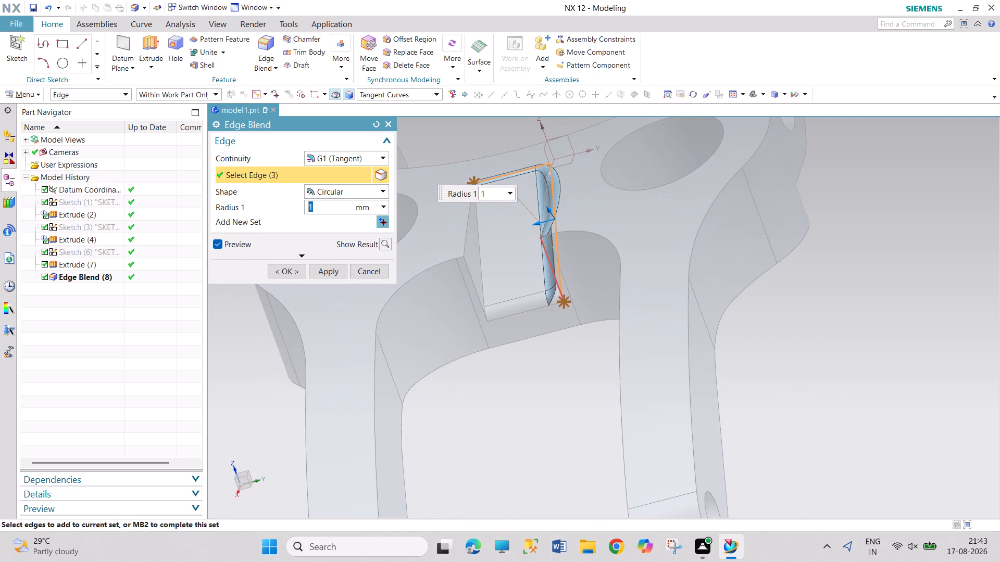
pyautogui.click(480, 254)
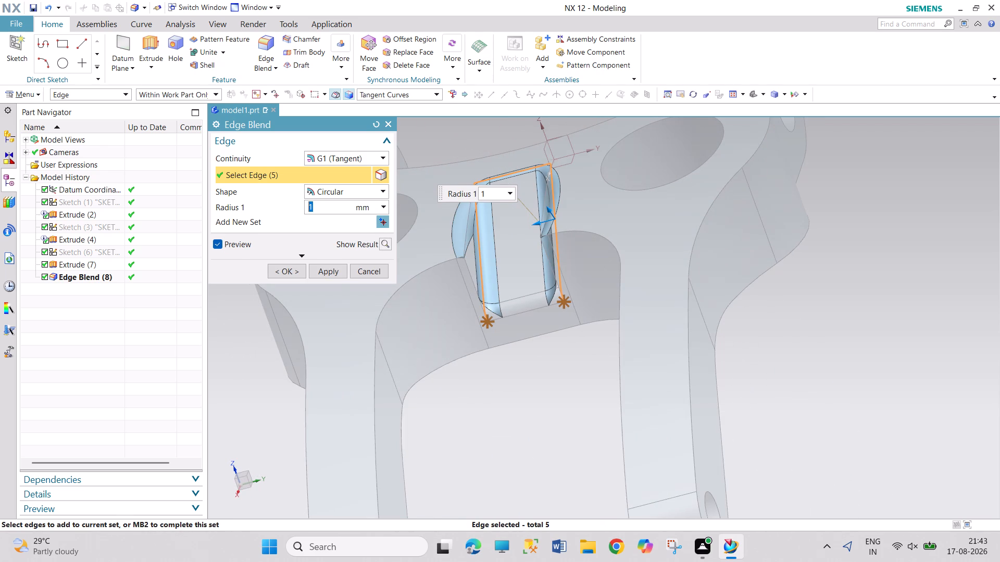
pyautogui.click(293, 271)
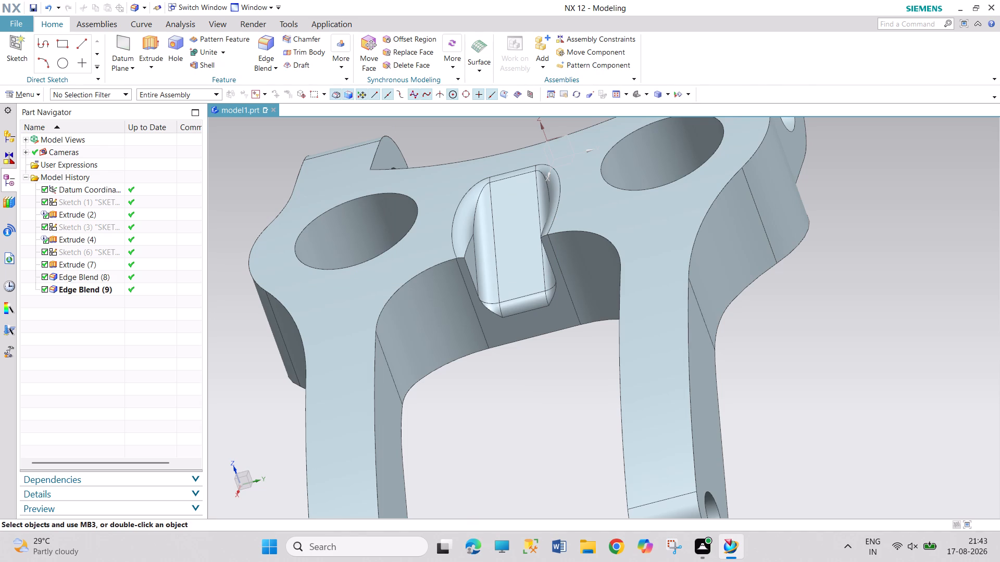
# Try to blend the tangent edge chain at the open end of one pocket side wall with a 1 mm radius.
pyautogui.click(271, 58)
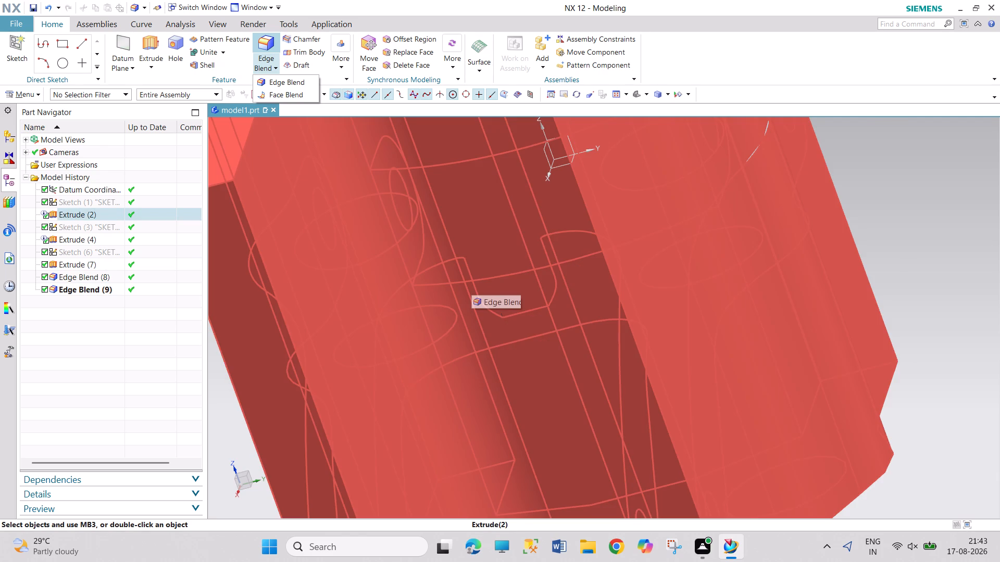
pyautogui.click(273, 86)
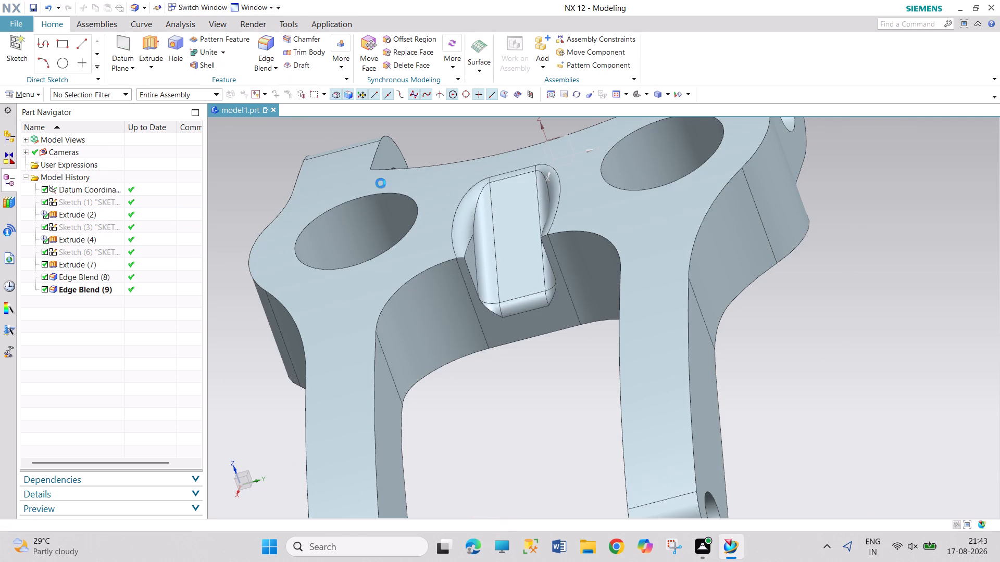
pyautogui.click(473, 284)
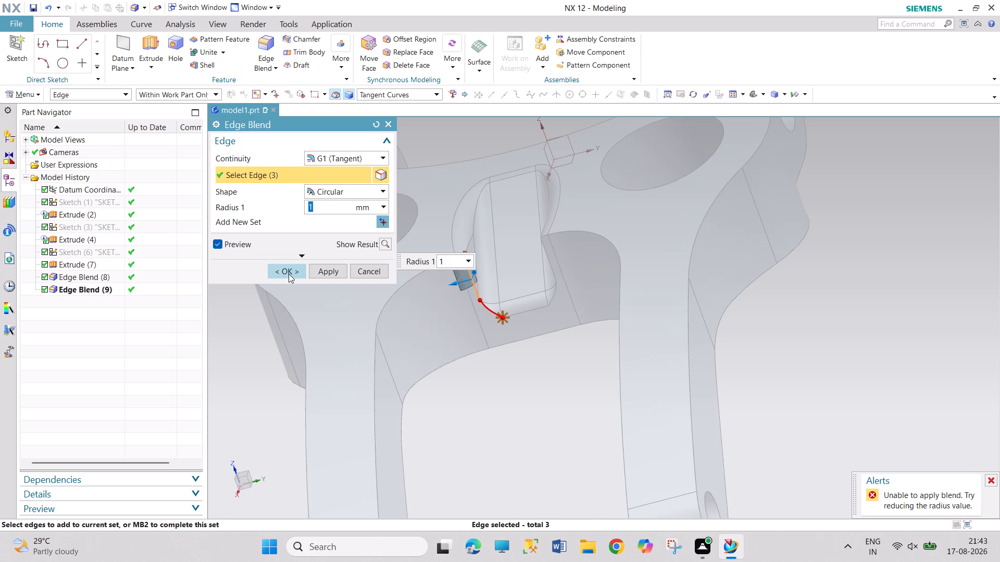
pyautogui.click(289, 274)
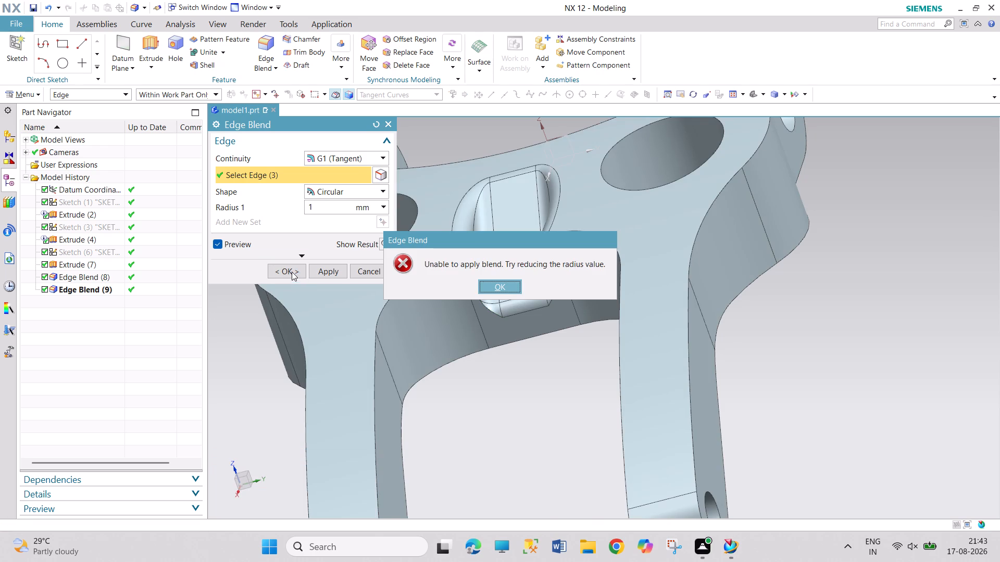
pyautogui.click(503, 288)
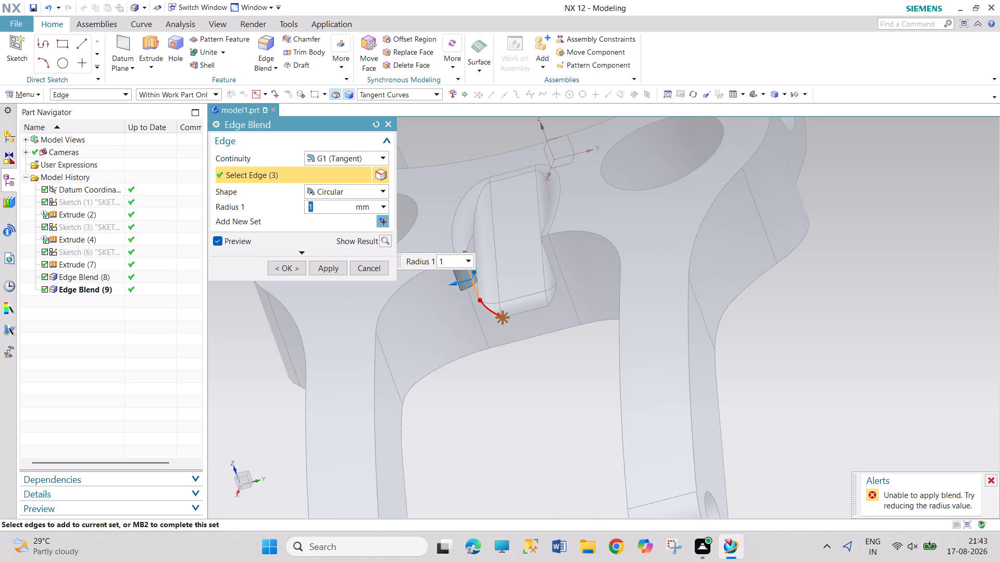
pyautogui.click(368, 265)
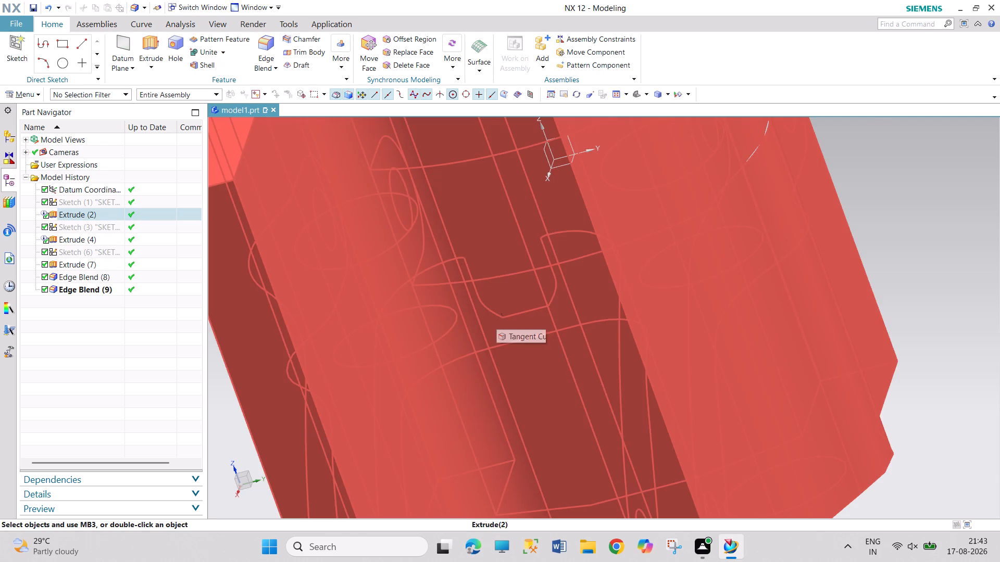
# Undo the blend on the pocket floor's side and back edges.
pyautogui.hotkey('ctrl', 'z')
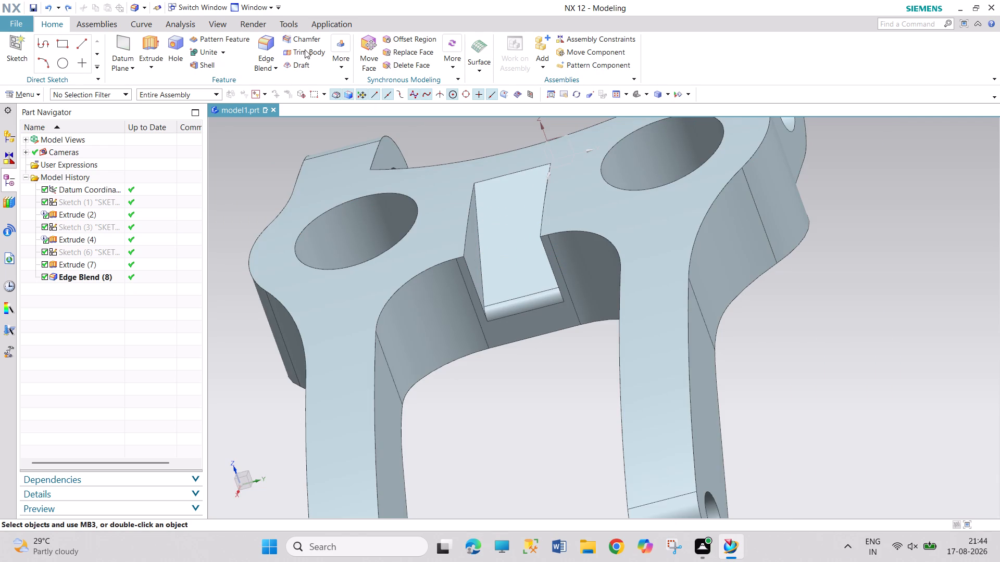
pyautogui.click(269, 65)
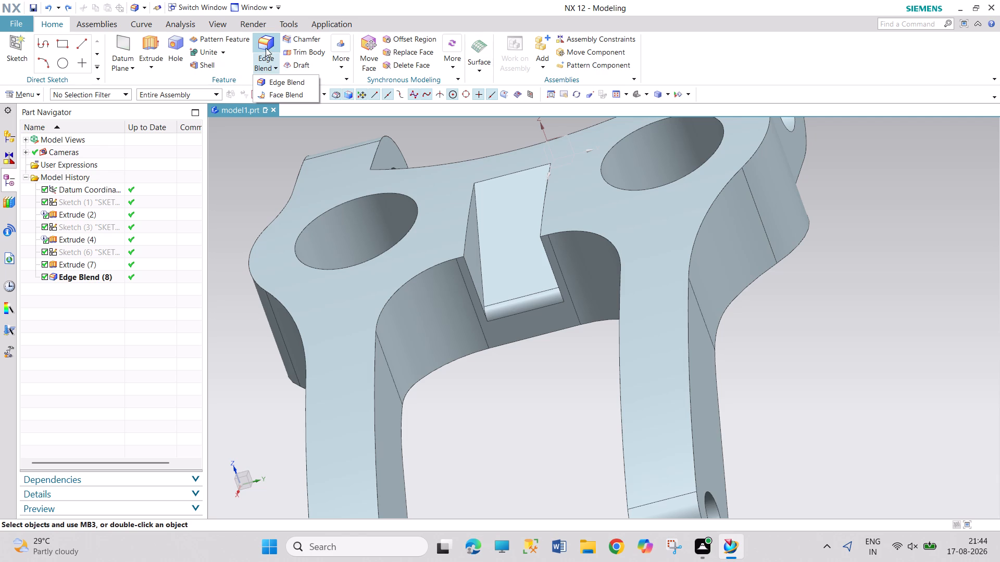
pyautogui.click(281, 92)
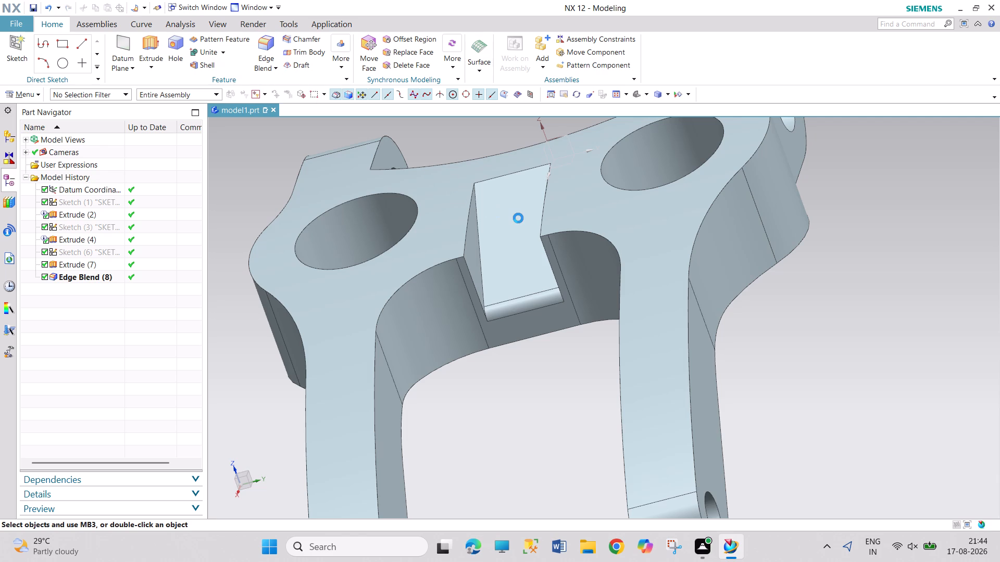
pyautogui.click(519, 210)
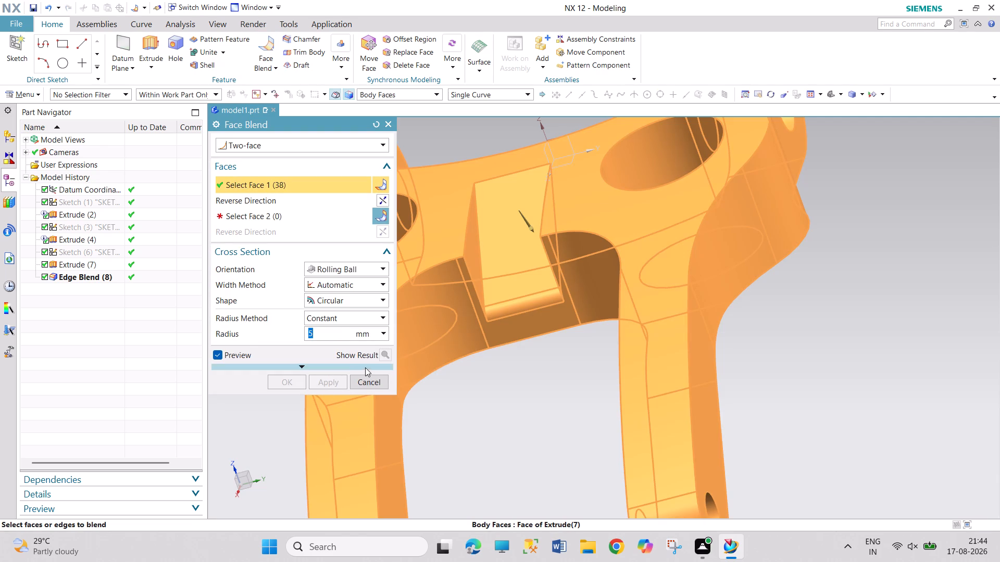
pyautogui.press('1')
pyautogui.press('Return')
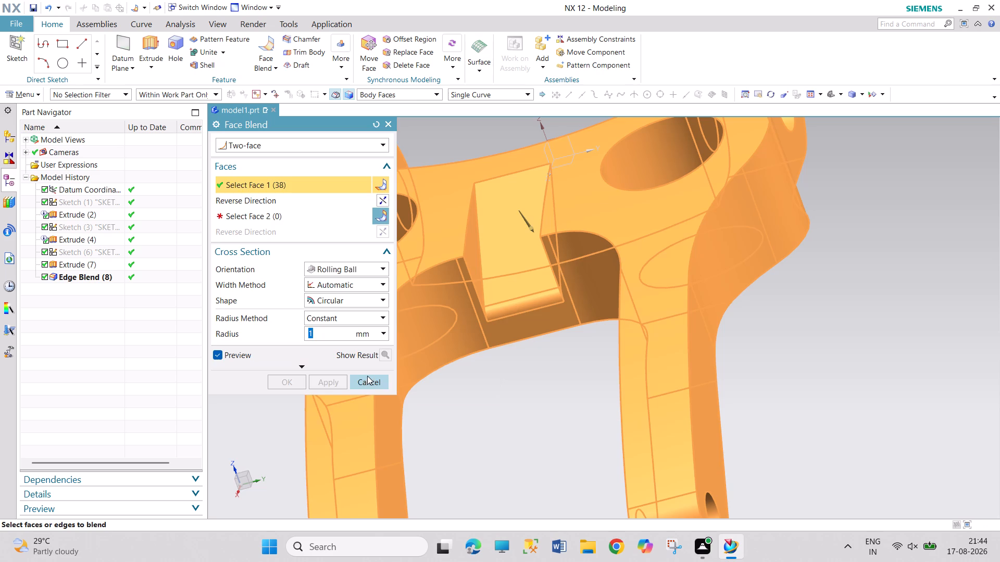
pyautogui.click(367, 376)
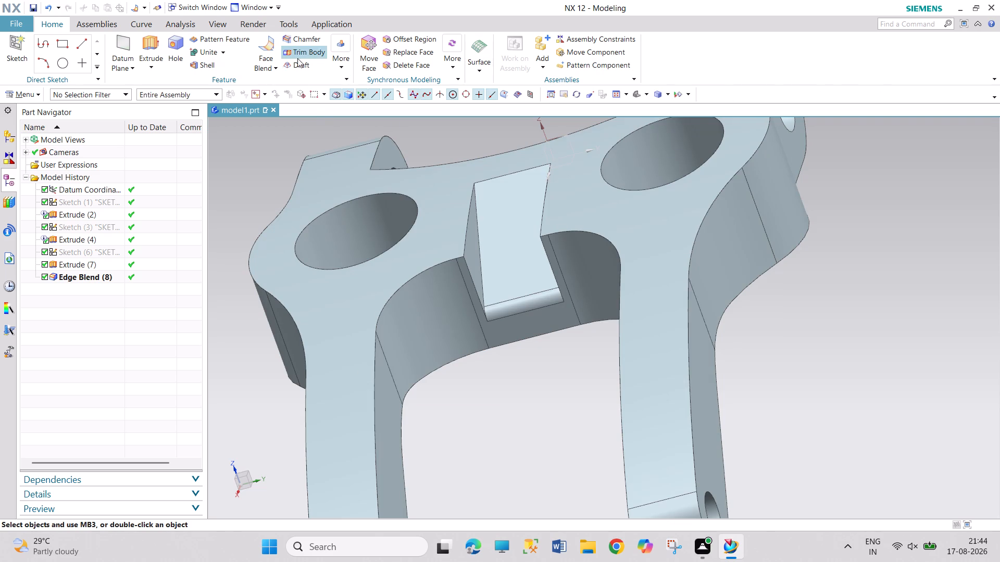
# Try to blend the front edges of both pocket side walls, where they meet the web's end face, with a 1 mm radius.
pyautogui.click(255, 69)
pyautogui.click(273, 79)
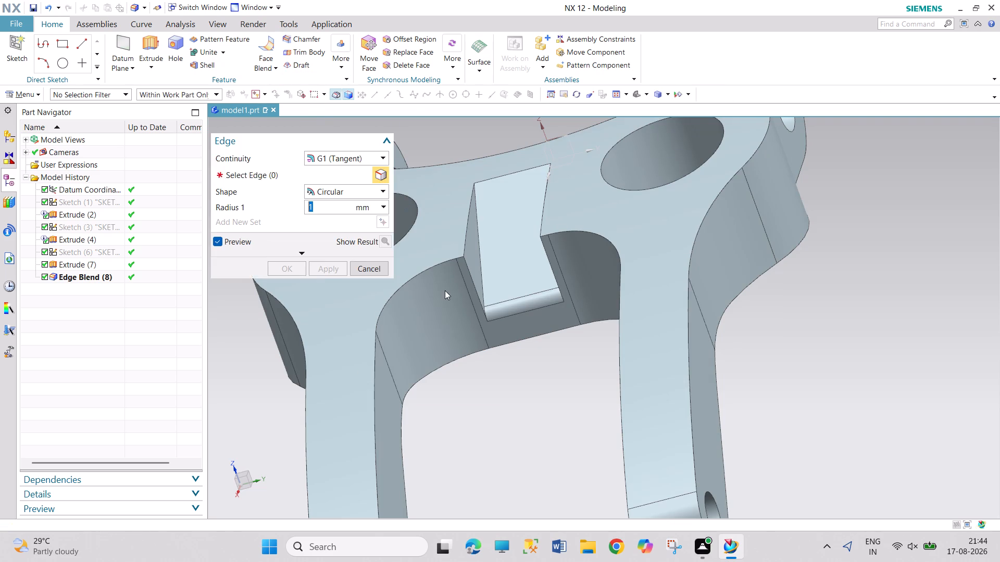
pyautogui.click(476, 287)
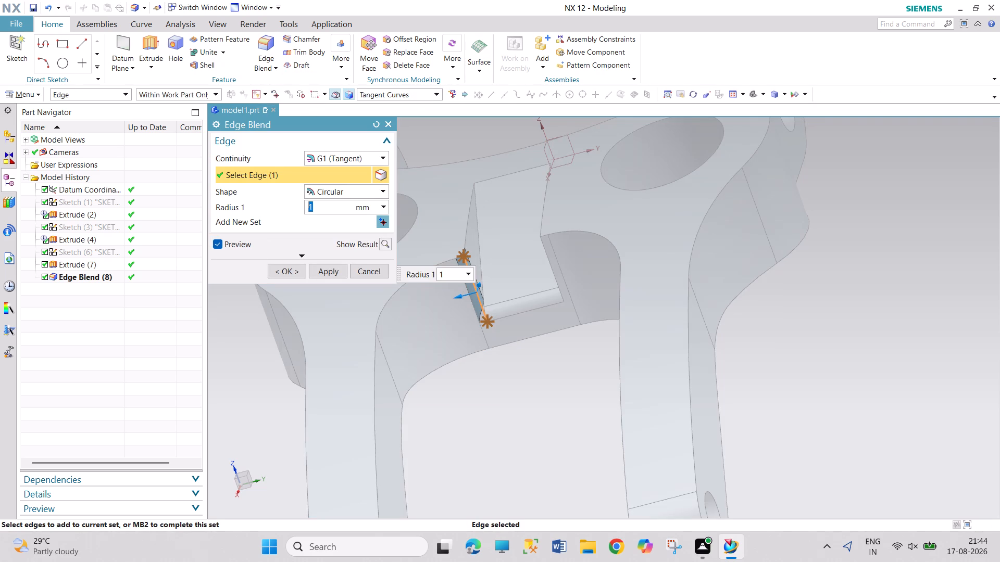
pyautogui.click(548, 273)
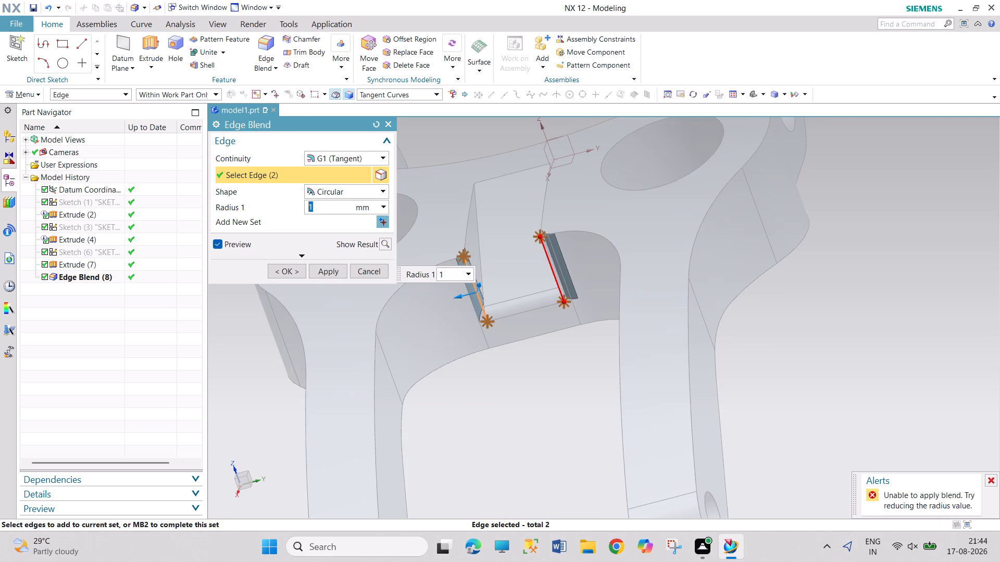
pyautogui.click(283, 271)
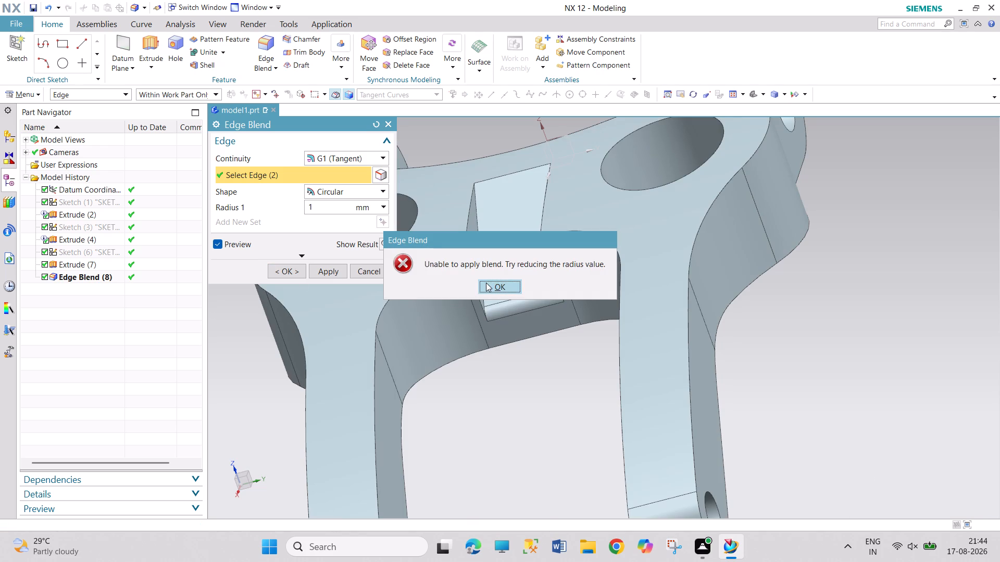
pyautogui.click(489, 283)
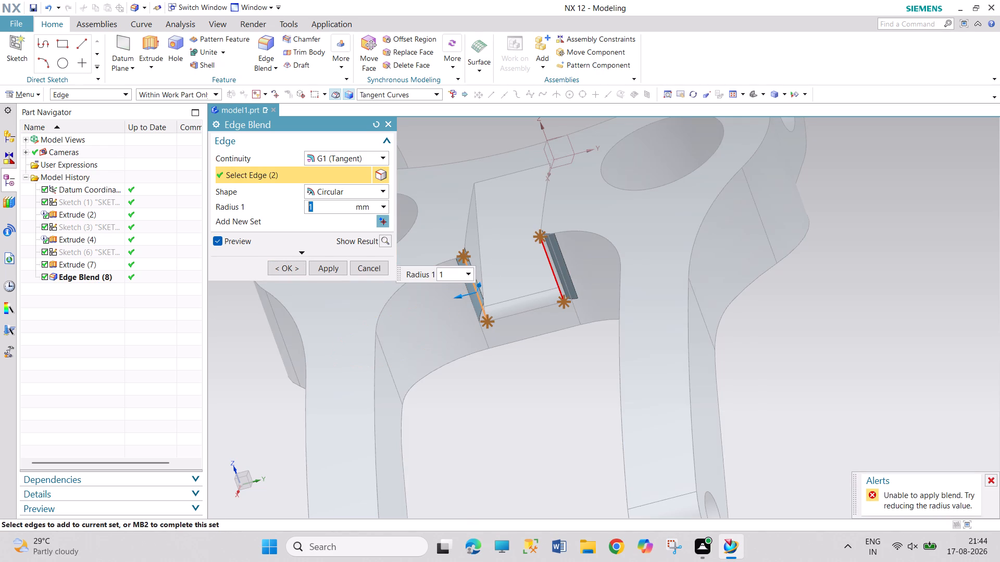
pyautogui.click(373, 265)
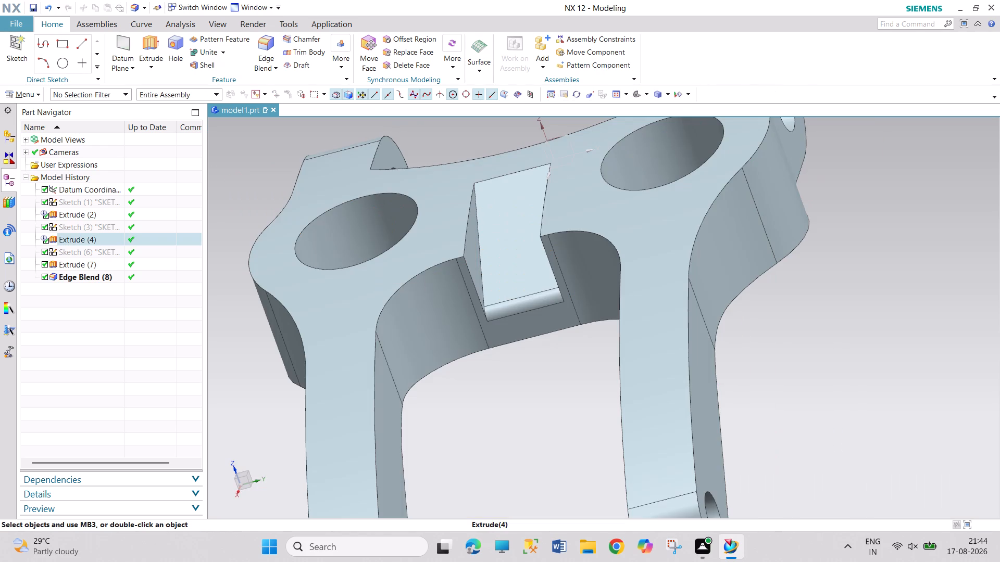
# Blend the pocket's back edge, both side rim edges, one floor side edge and the opposite wall's front edge with a 1 mm radius.
pyautogui.click(264, 42)
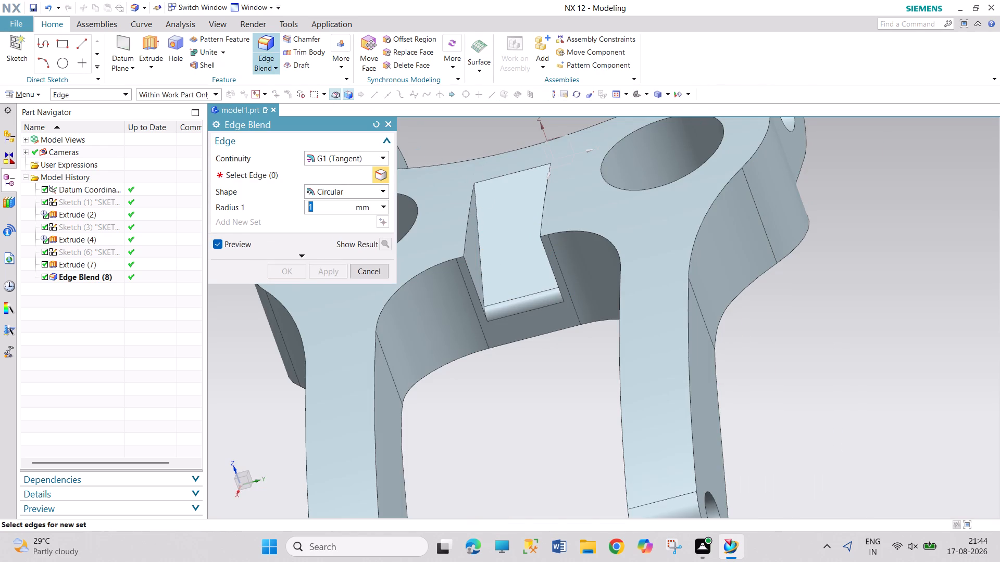
pyautogui.click(490, 176)
pyautogui.click(467, 209)
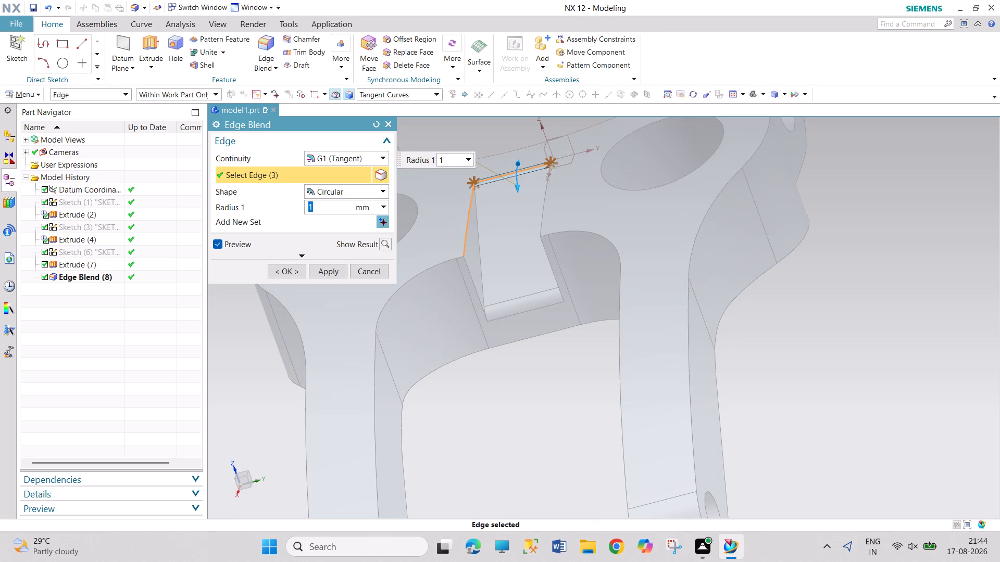
pyautogui.click(476, 235)
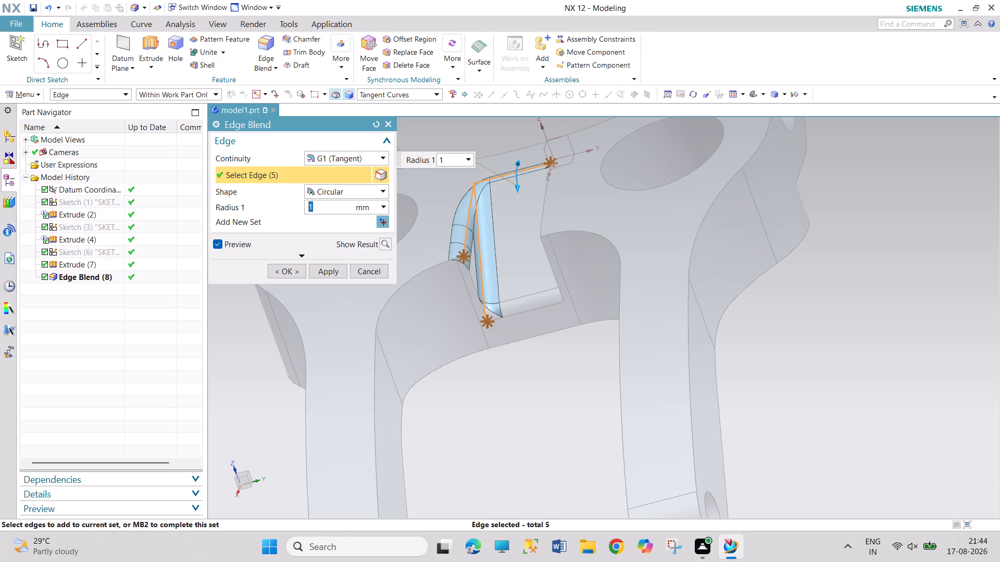
pyautogui.click(547, 262)
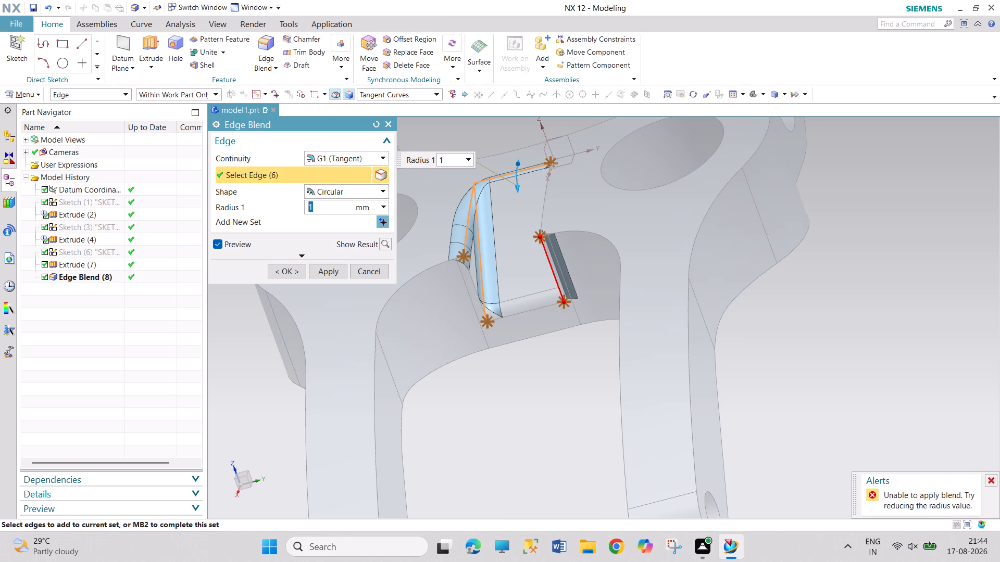
pyautogui.click(541, 204)
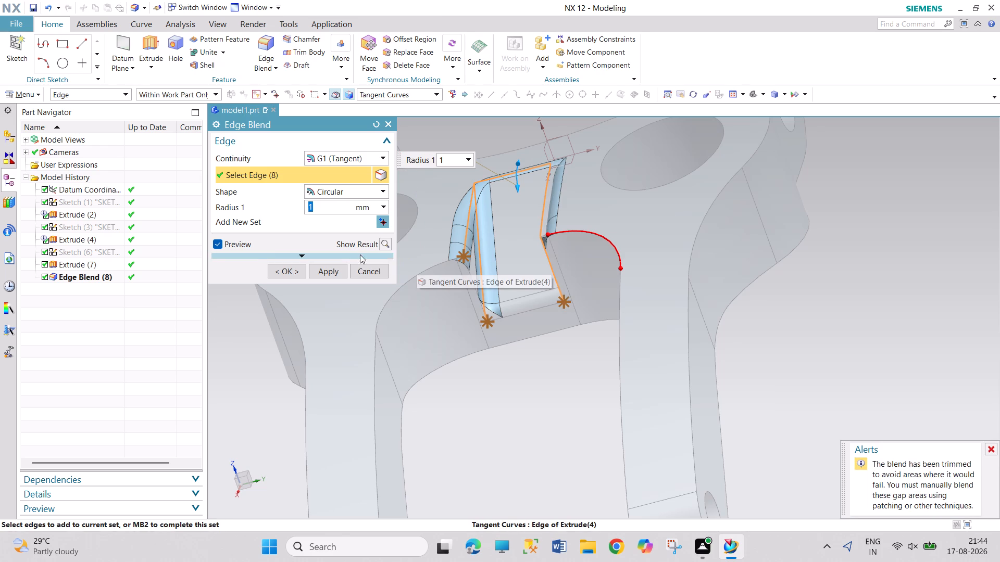
pyautogui.click(290, 265)
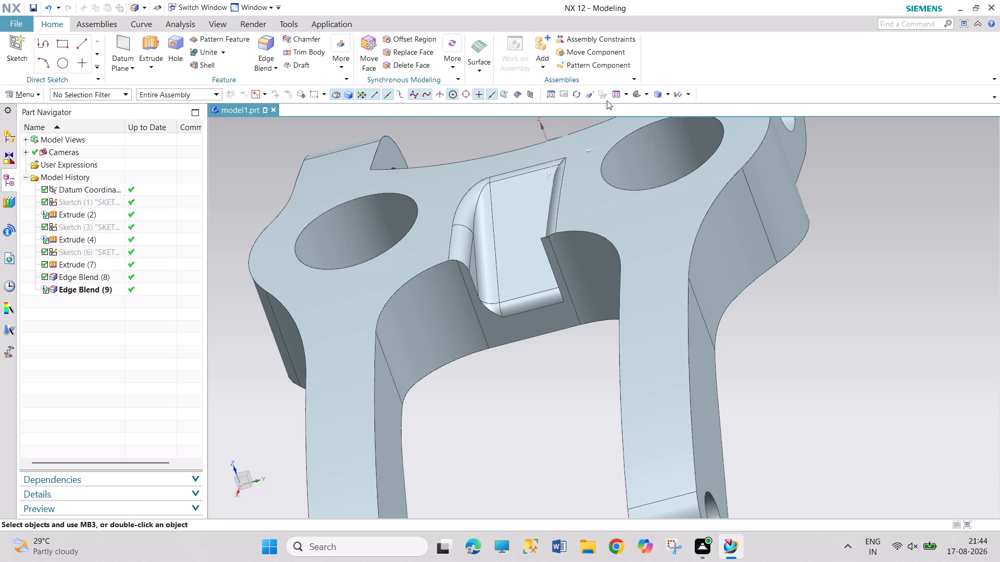
# Create a sketch on the flat underside face of the fork arm on the positive Y side.
pyautogui.click(637, 94)
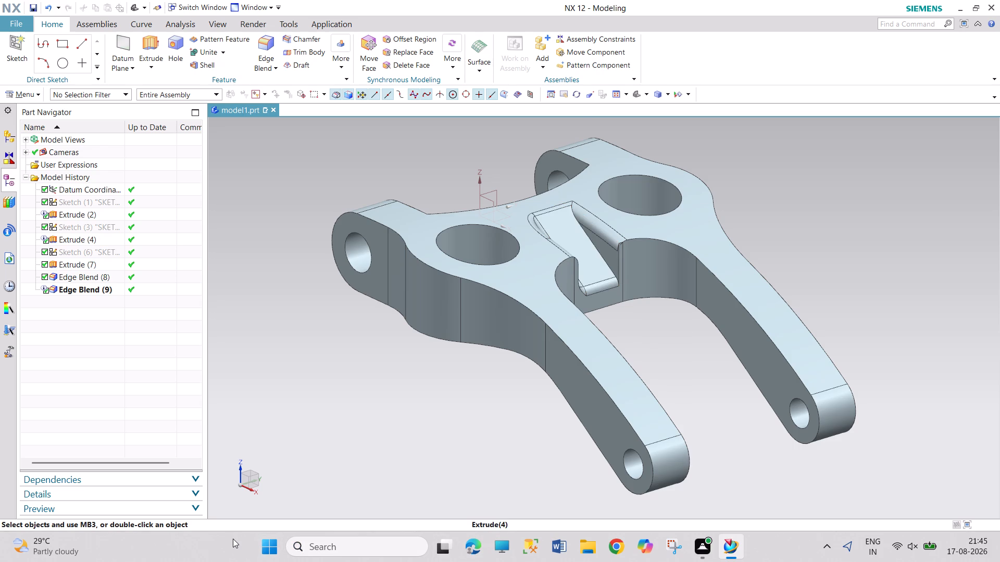
pyautogui.scroll(-1, 681, 433)
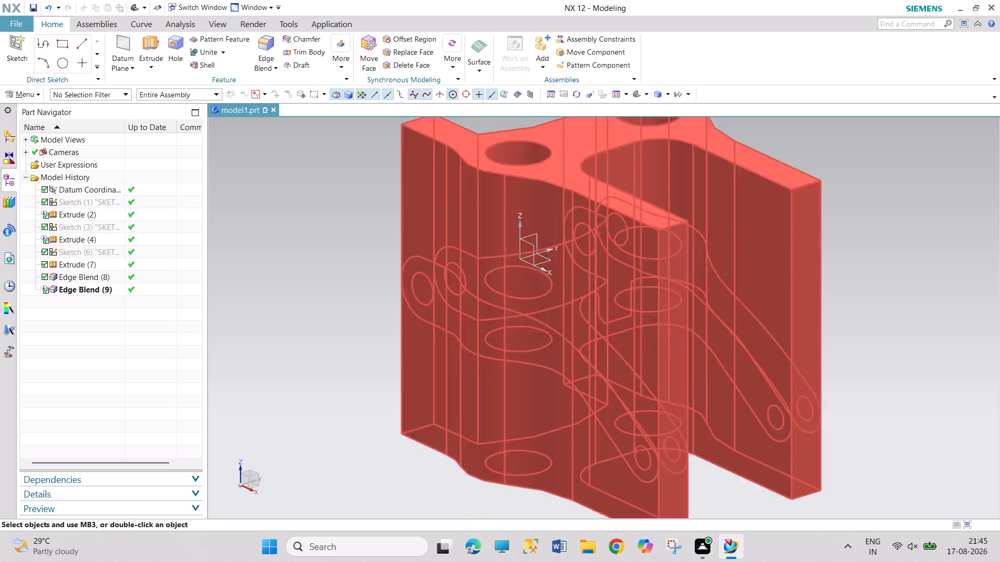
pyautogui.rightClick(829, 330)
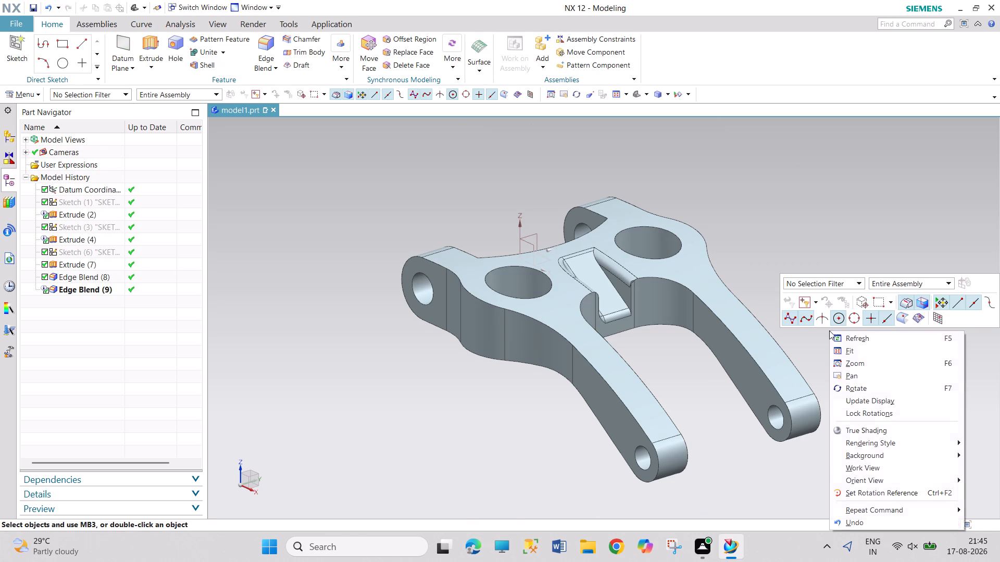
pyautogui.click(859, 384)
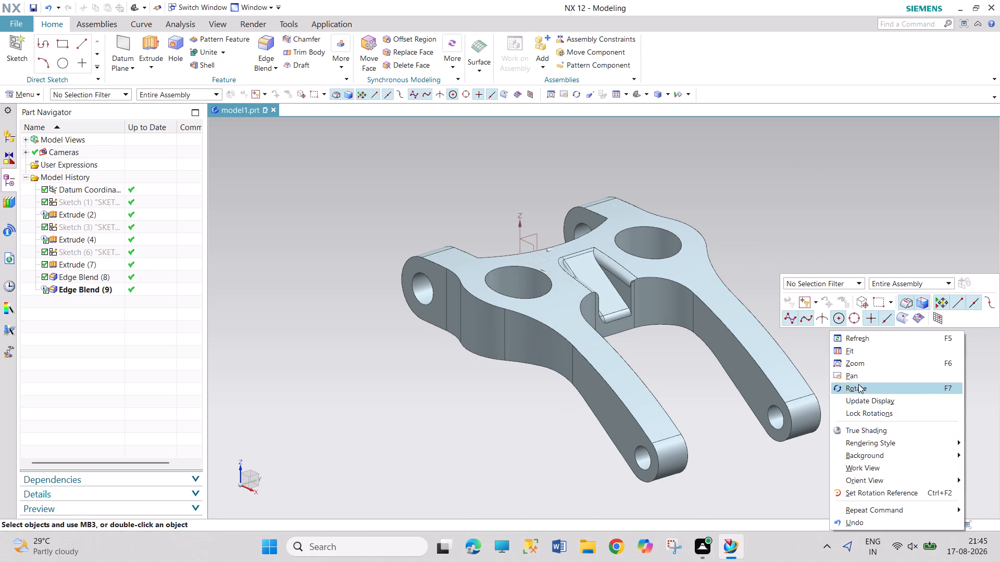
pyautogui.moveTo(782, 475); pyautogui.dragTo(783, 364)
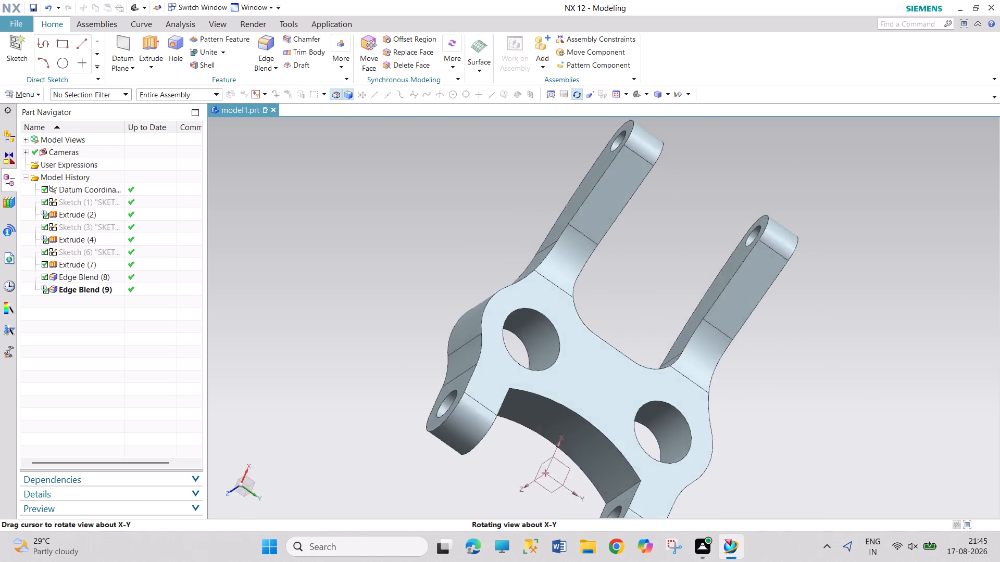
pyautogui.moveTo(783, 364); pyautogui.dragTo(743, 344)
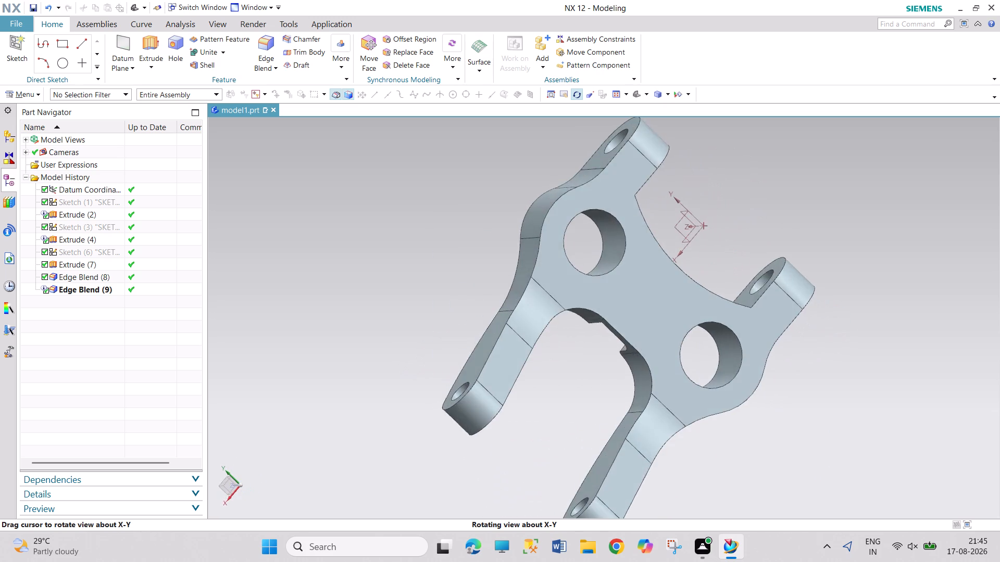
pyautogui.moveTo(743, 344); pyautogui.dragTo(728, 338)
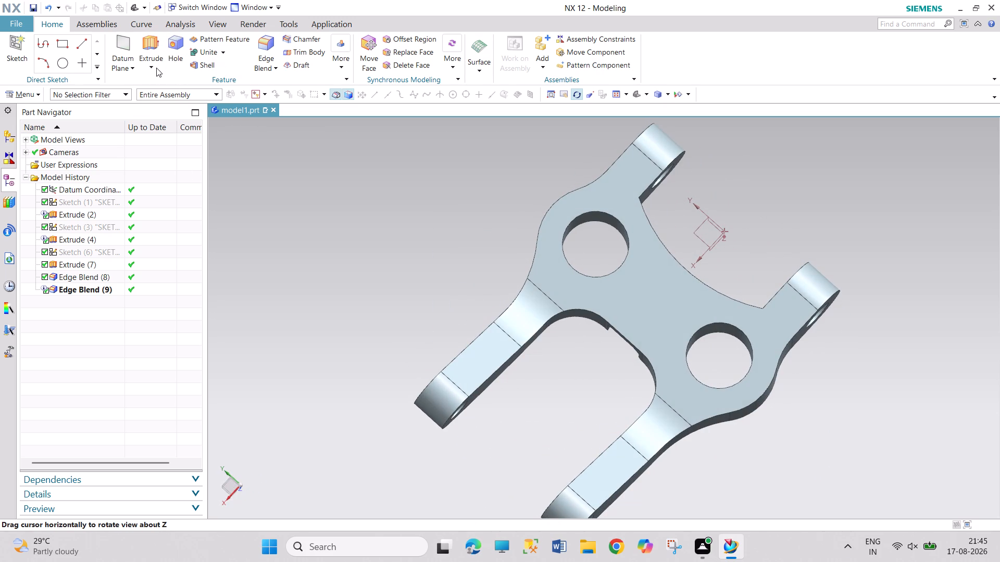
pyautogui.click(36, 94)
pyautogui.click(49, 146)
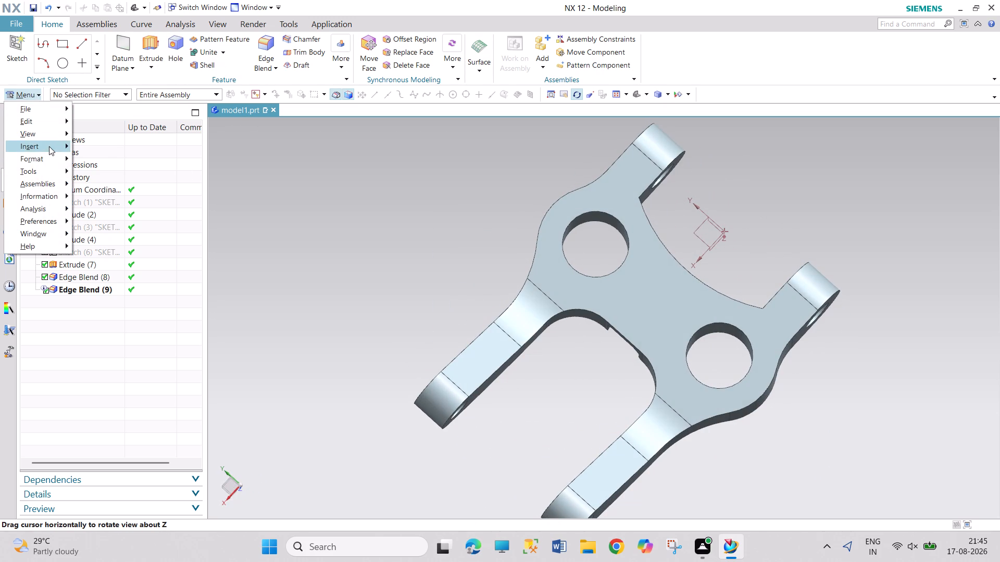
pyautogui.click(89, 159)
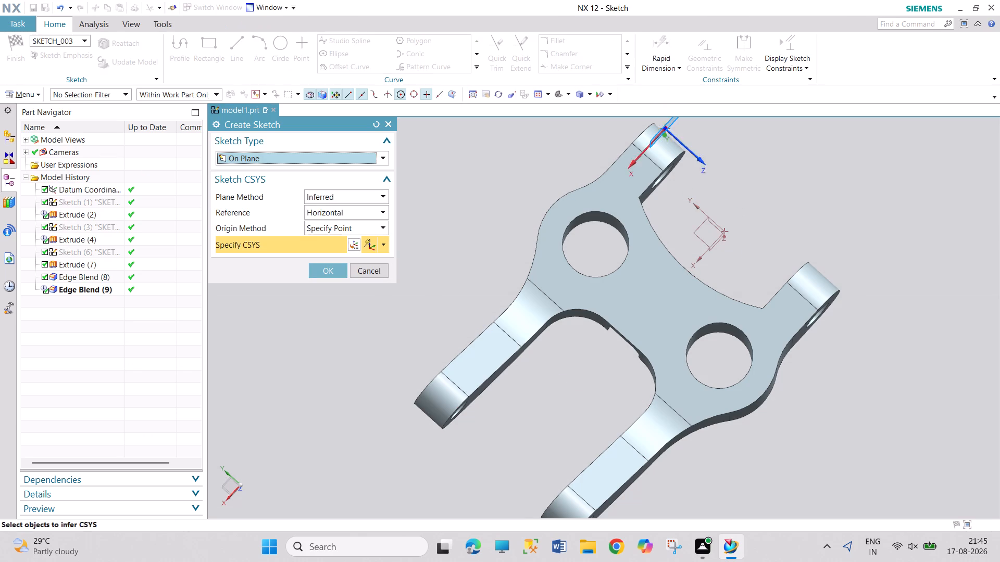
pyautogui.click(491, 362)
pyautogui.click(328, 265)
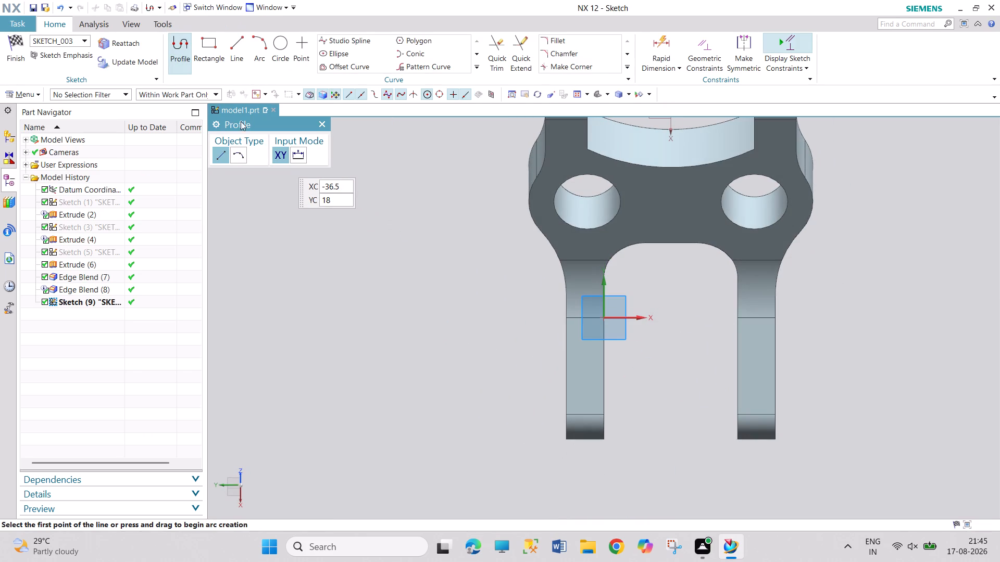
# Sketch a line about 3 mm long from the arm's inner edge straight across into the arm's face.
pyautogui.click(229, 44)
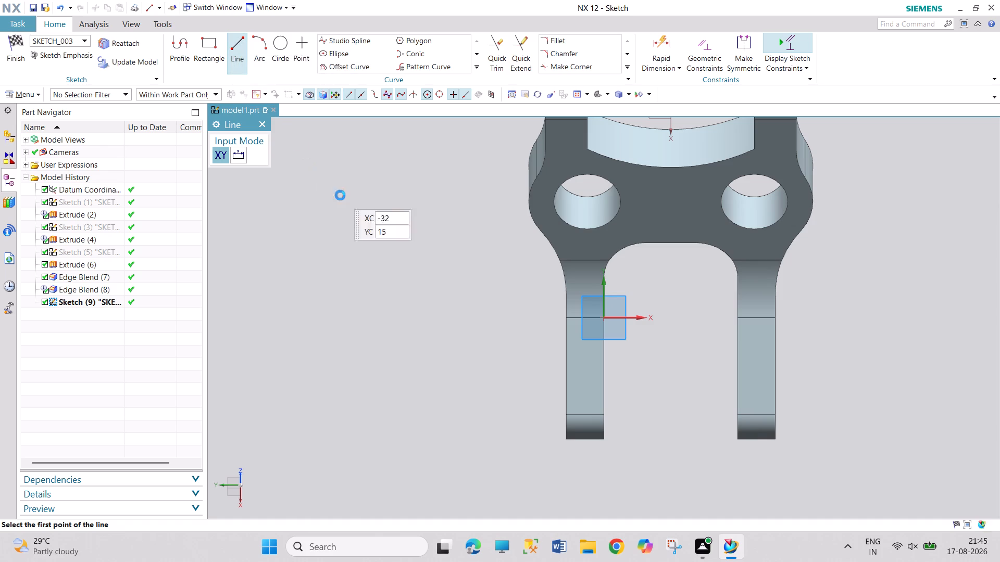
pyautogui.click(603, 372)
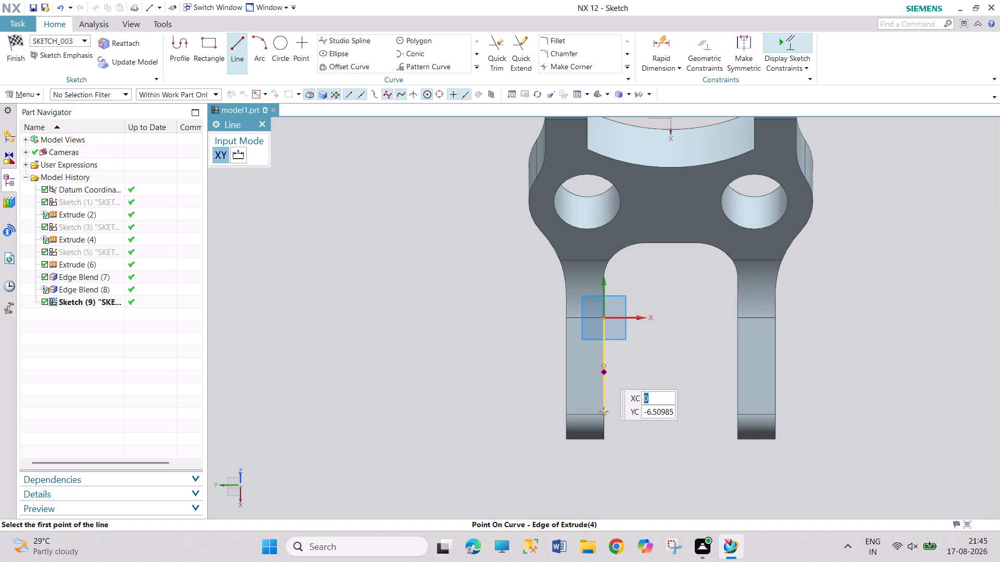
pyautogui.click(580, 372)
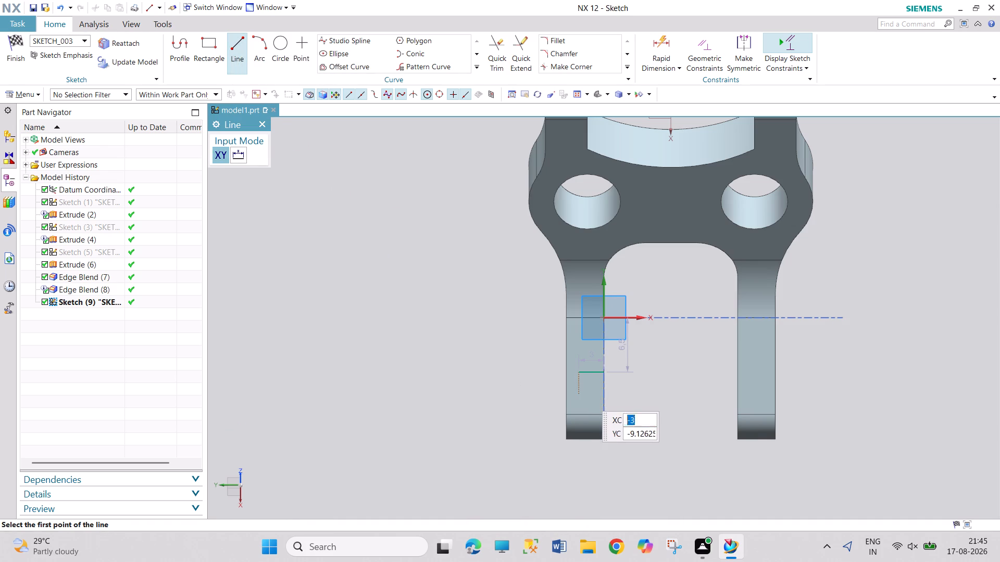
# Draw a circle through the line's free end, centred in the gap beside the arm, and enlarge it toward the other arm.
pyautogui.click(283, 53)
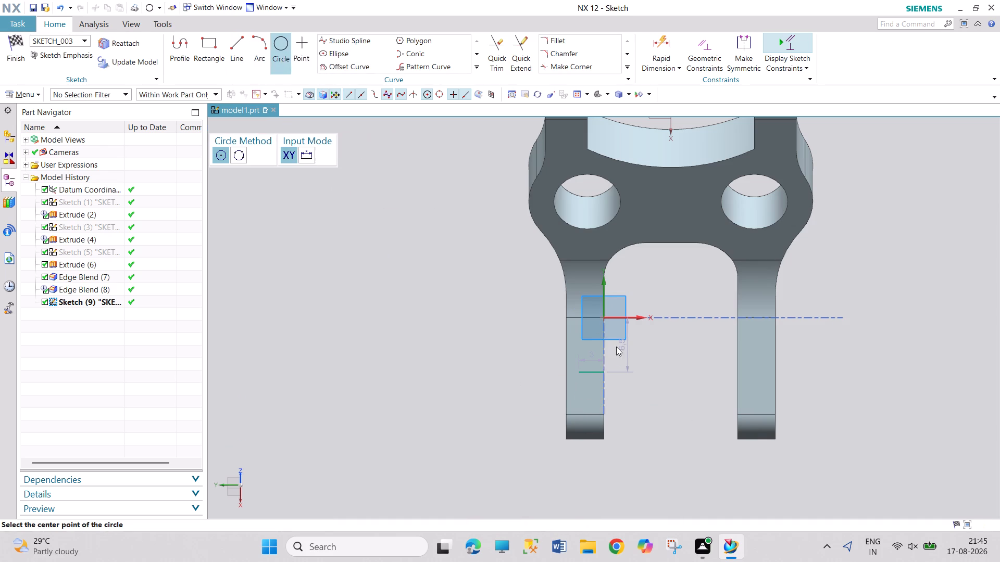
pyautogui.click(614, 371)
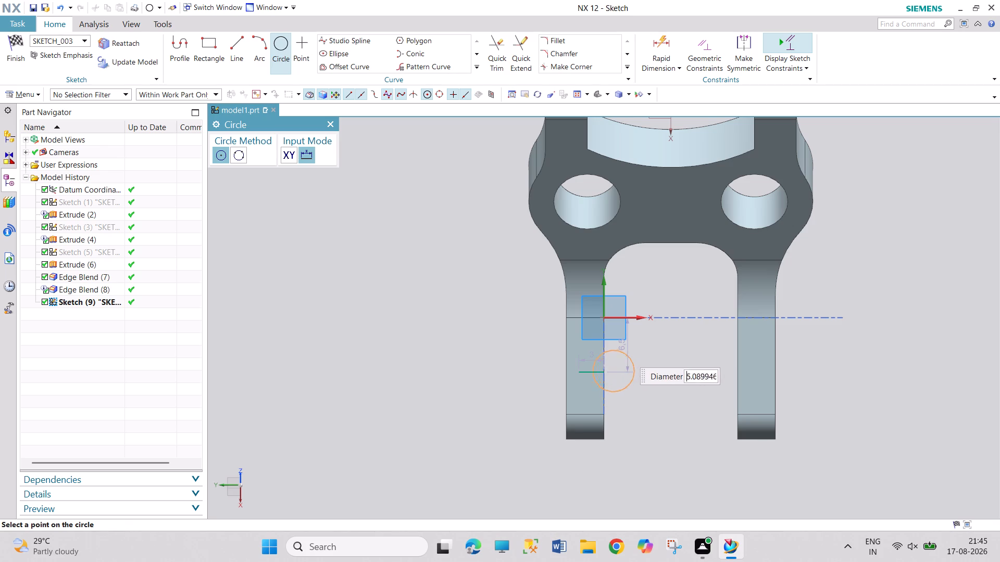
pyautogui.click(584, 373)
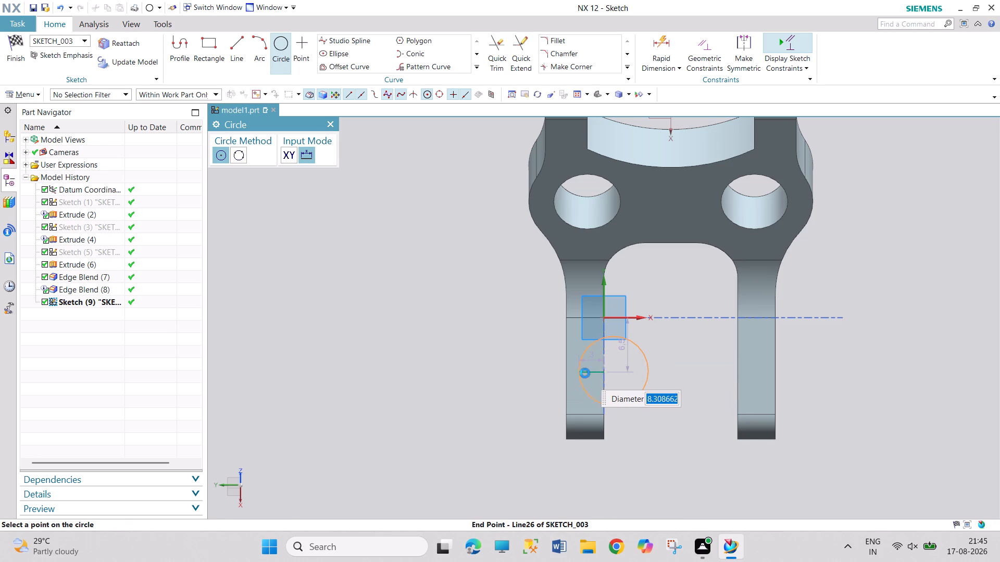
pyautogui.click(329, 128)
pyautogui.moveTo(646, 363); pyautogui.dragTo(647, 348)
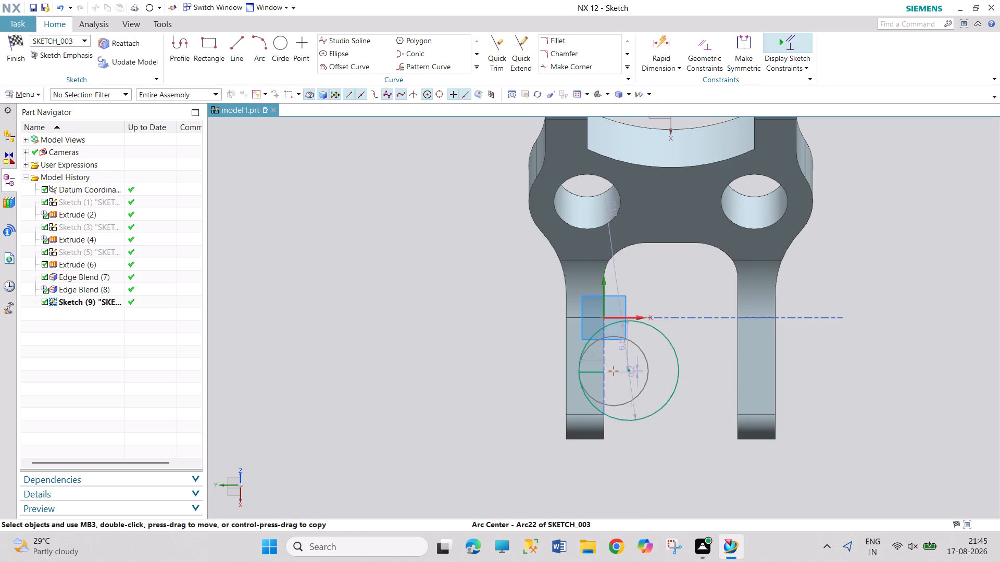
pyautogui.moveTo(647, 348); pyautogui.dragTo(643, 334)
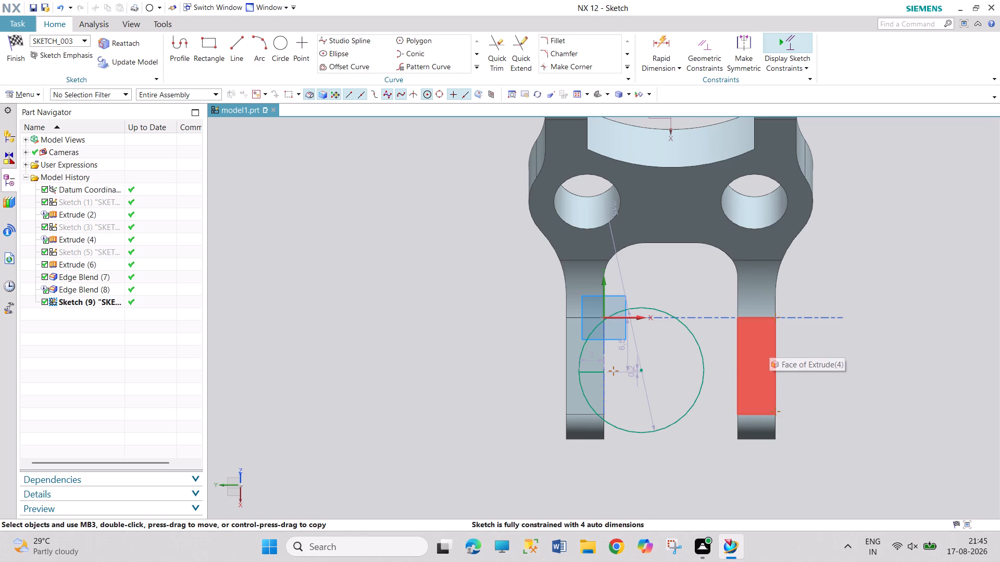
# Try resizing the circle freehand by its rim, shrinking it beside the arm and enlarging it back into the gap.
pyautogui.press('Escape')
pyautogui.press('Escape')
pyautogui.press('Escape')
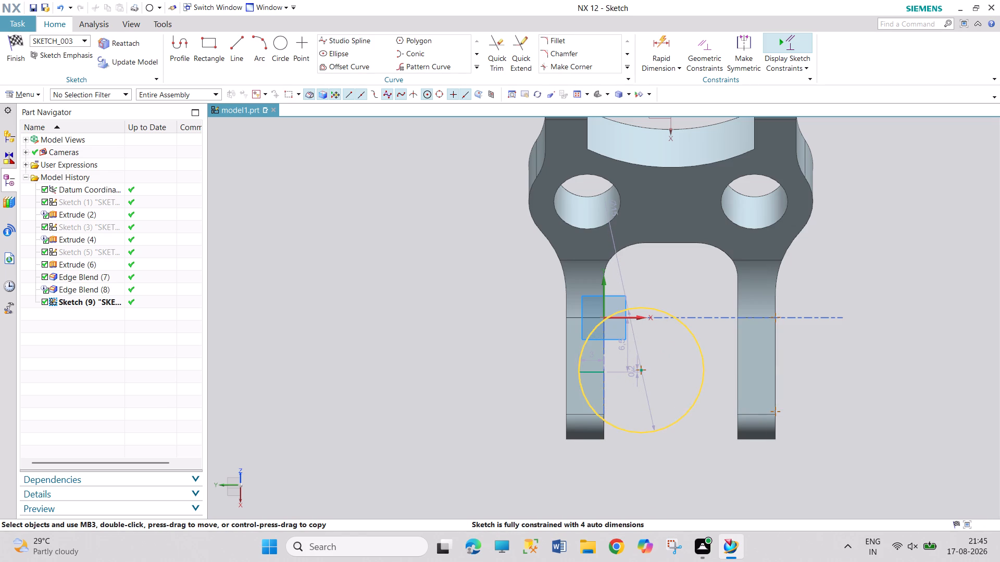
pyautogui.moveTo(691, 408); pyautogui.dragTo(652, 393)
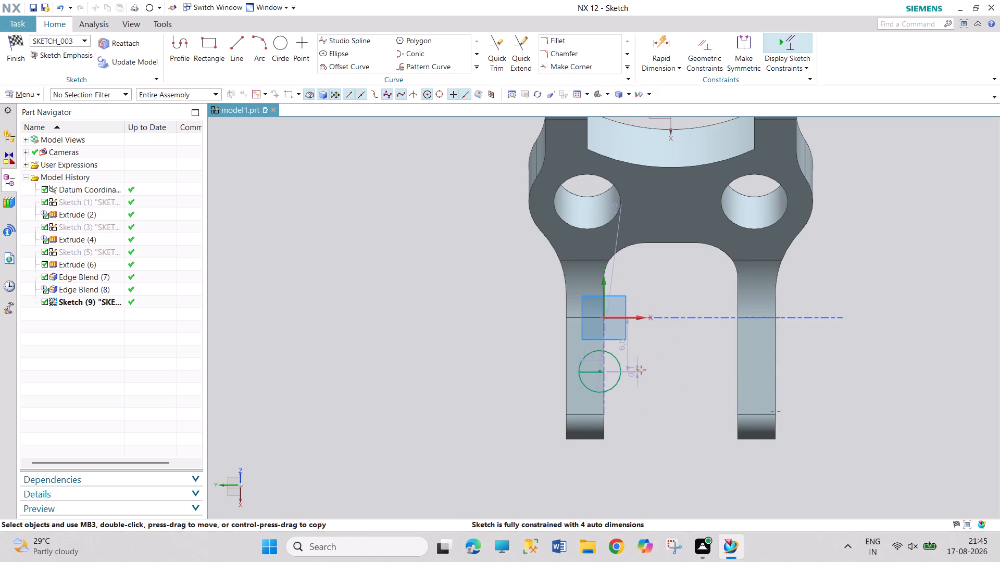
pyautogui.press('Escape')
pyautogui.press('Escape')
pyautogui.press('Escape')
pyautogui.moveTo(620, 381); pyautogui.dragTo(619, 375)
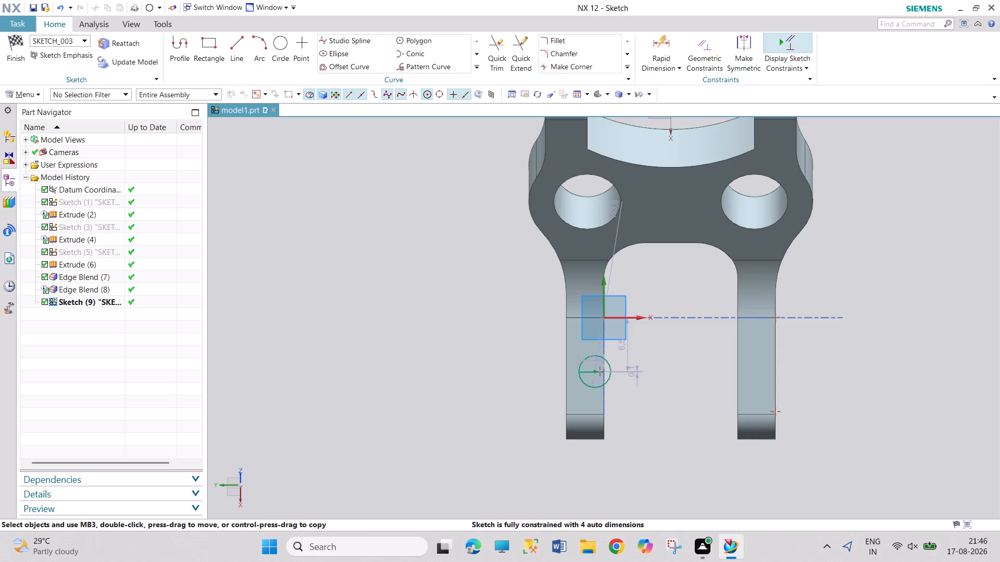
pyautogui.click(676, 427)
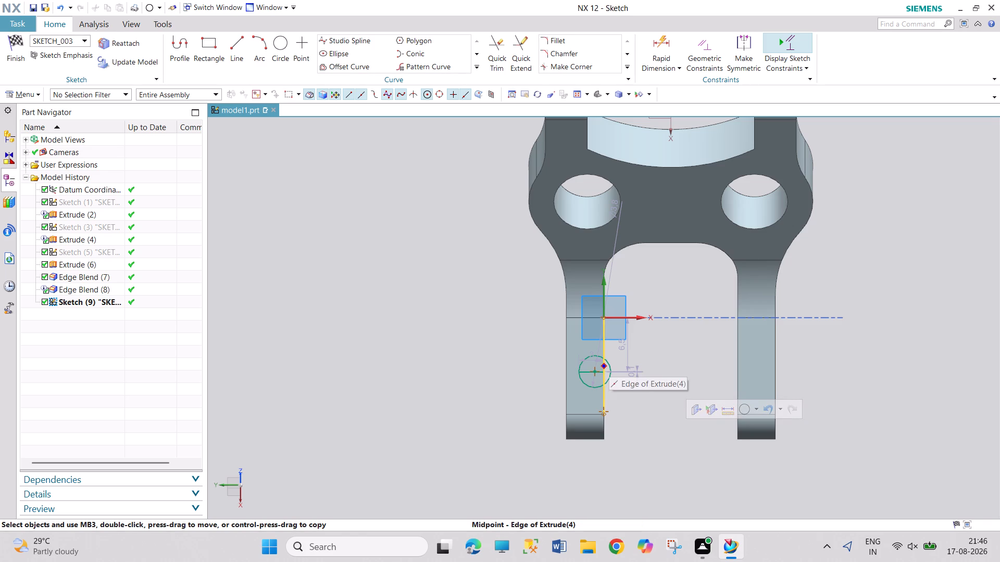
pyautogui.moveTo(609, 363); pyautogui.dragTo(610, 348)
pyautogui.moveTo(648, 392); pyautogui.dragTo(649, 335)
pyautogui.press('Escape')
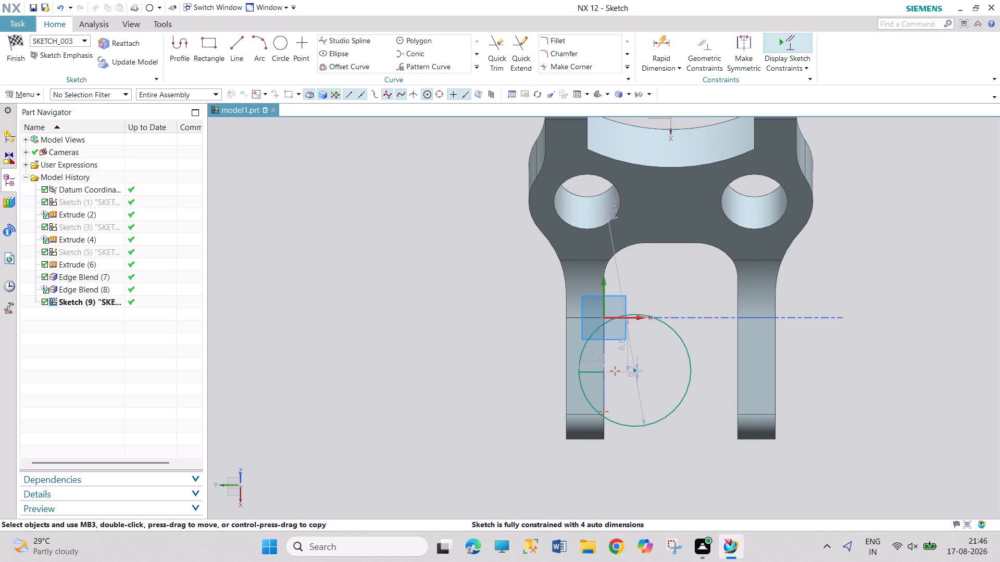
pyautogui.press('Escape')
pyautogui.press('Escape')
# Undo the circle's size changes and the circle itself, keeping only the short line on the arm.
pyautogui.hotkey('ctrl', 'z')
pyautogui.hotkey('ctrl', 'z')
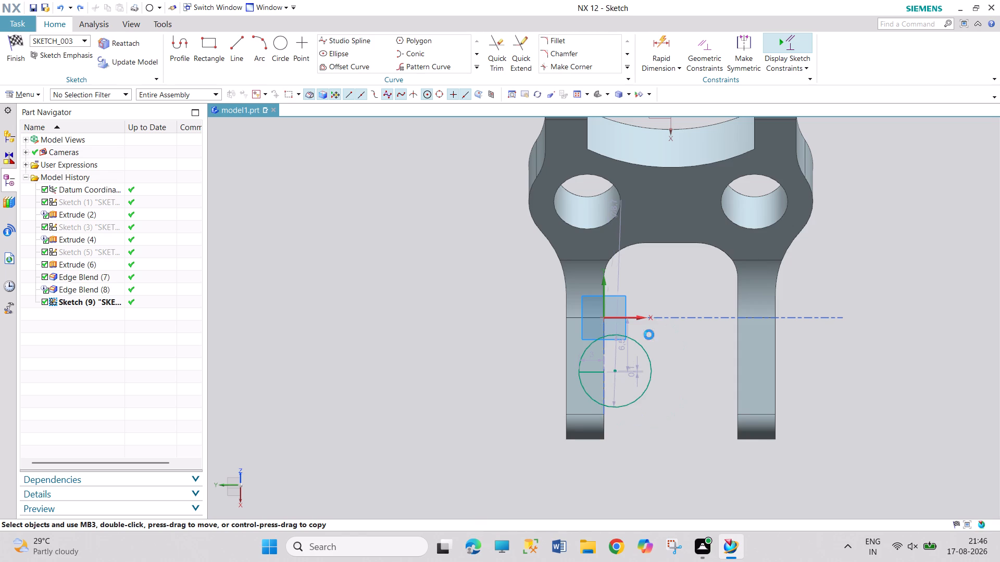
pyautogui.hotkey('ctrl', 'z')
pyautogui.hotkey('ctrl', 'z')
pyautogui.hotkey('ctrl', 'z')
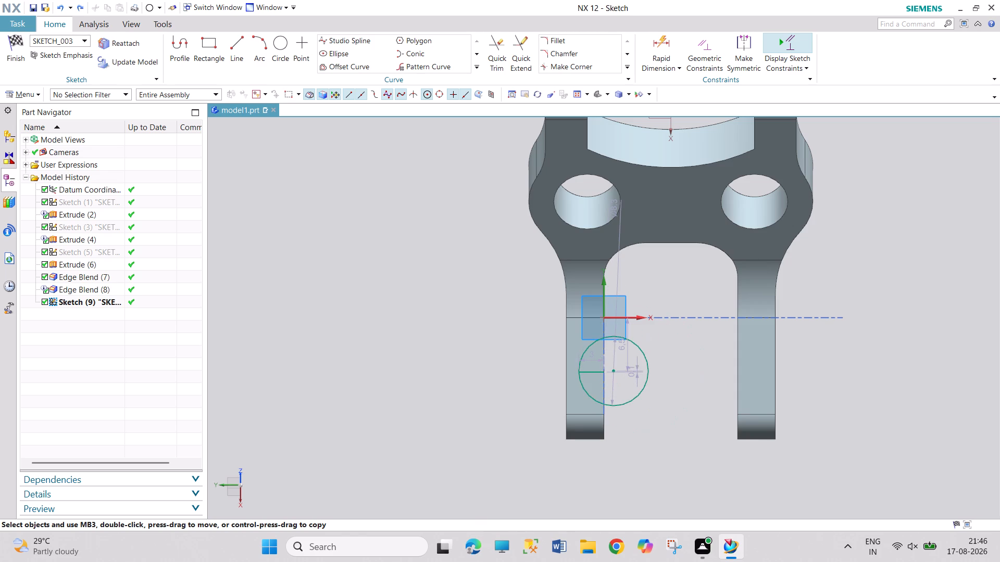
pyautogui.hotkey('ctrl', 'z')
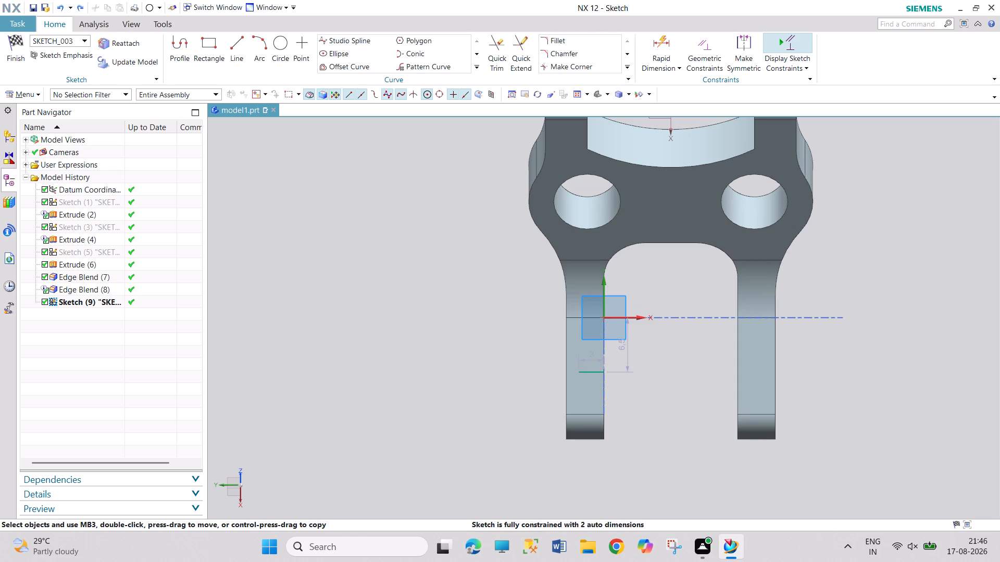
# Draw a circle through the short line's free end, centred in the gap, and move its centre near the horizontal axis, about 18.8 mm in diameter.
pyautogui.moveTo(272, 52); pyautogui.dragTo(277, 54)
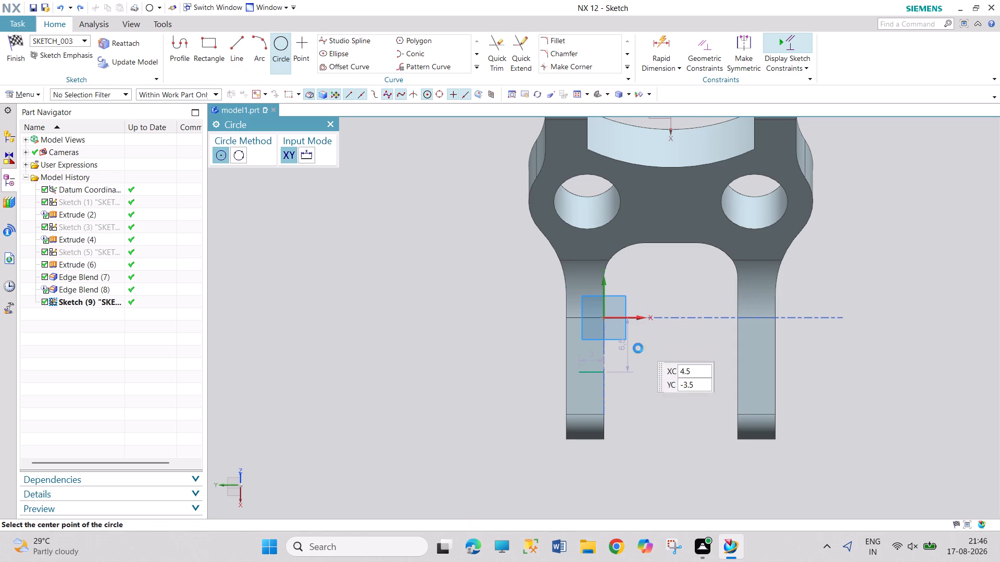
pyautogui.click(638, 348)
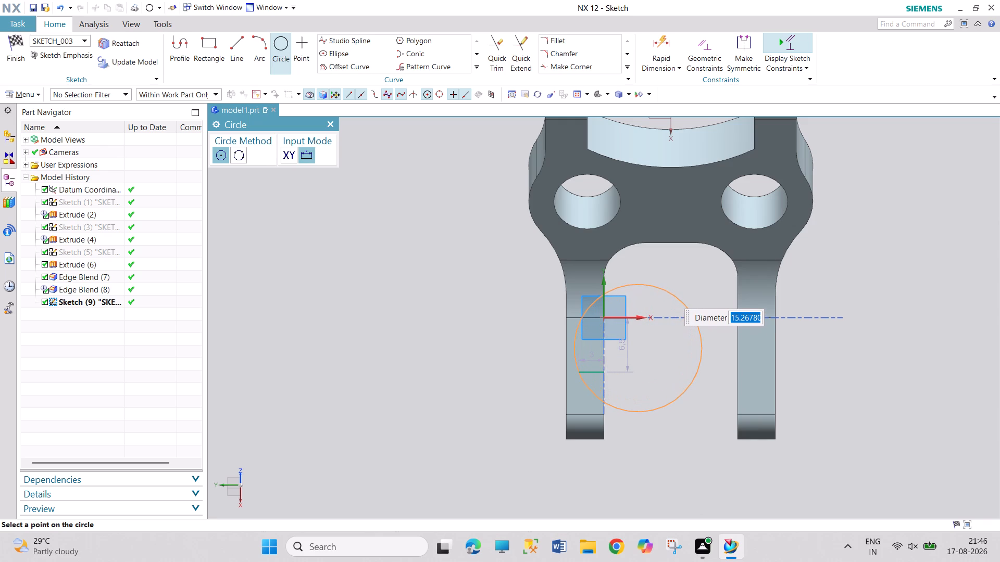
pyautogui.click(578, 374)
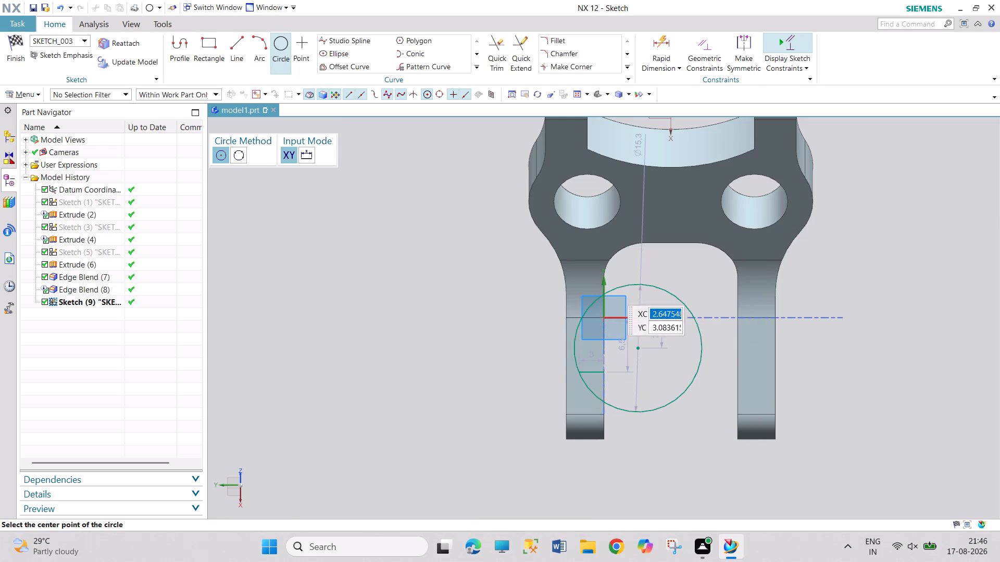
pyautogui.click(335, 120)
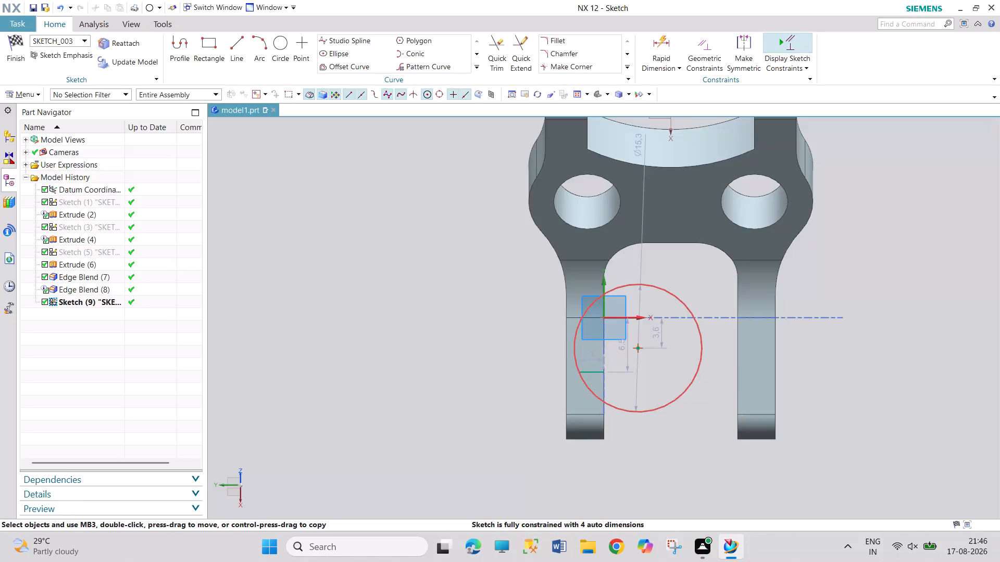
pyautogui.moveTo(636, 350); pyautogui.dragTo(636, 342)
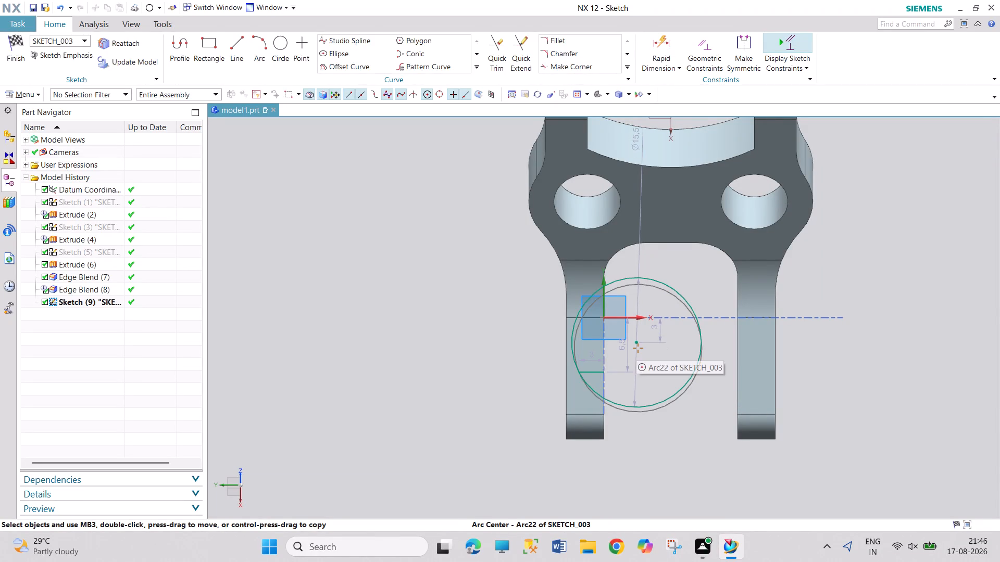
pyautogui.moveTo(636, 342); pyautogui.dragTo(635, 317)
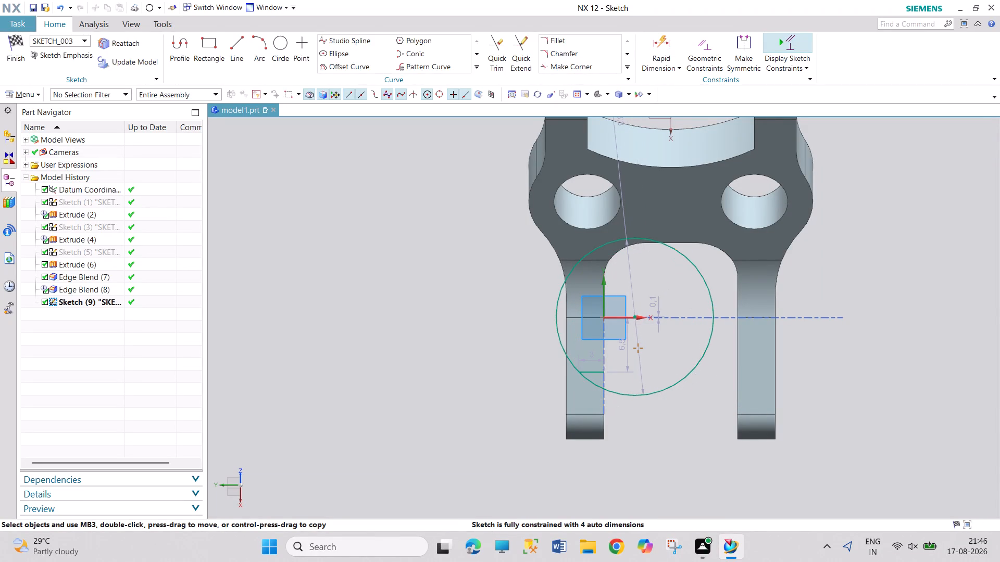
# Sketch a line about 2 mm long from the short line's inner end along the arm's inner edge to the circle.
pyautogui.moveTo(242, 45); pyautogui.dragTo(241, 50)
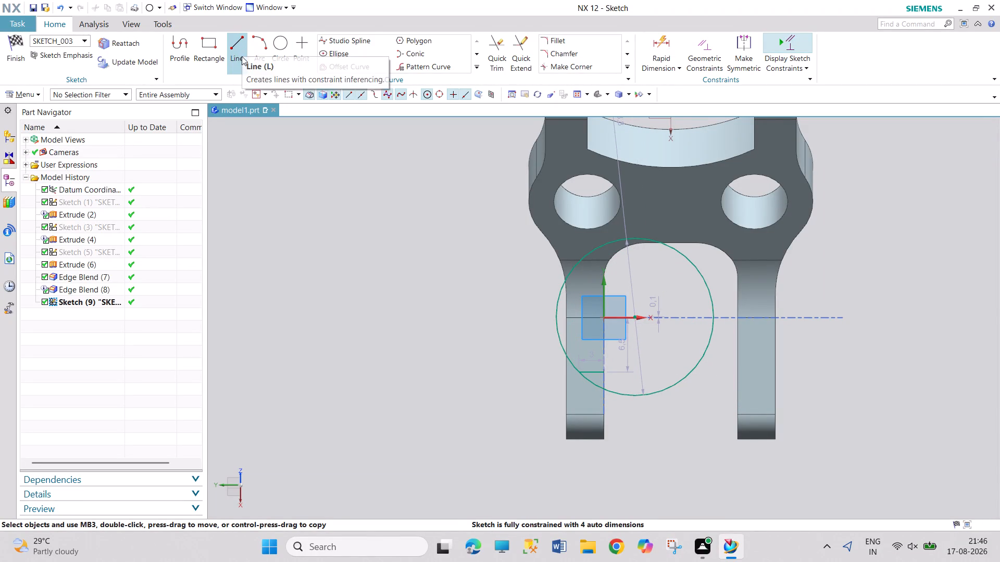
pyautogui.click(603, 371)
pyautogui.moveTo(603, 389); pyautogui.dragTo(604, 394)
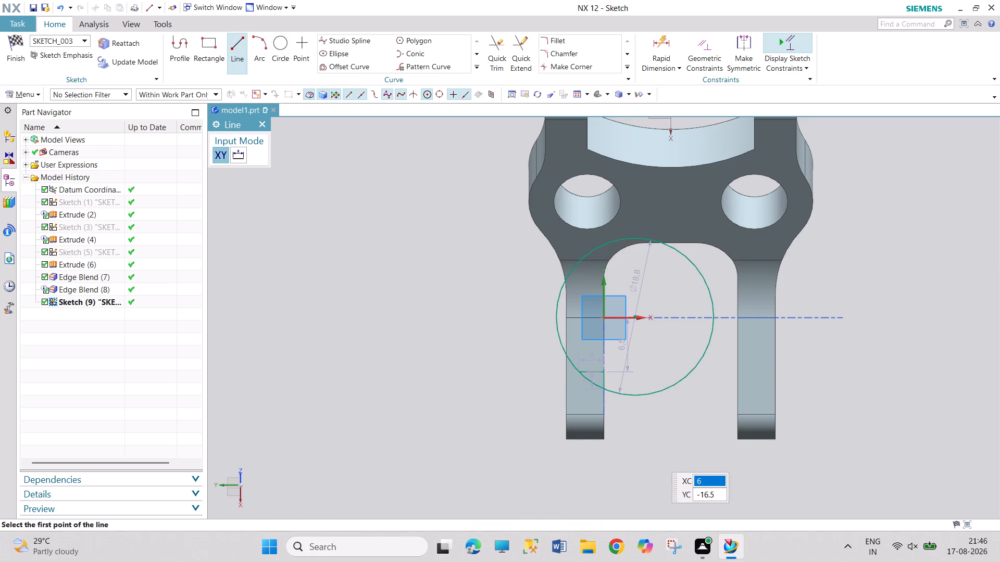
pyautogui.click(260, 123)
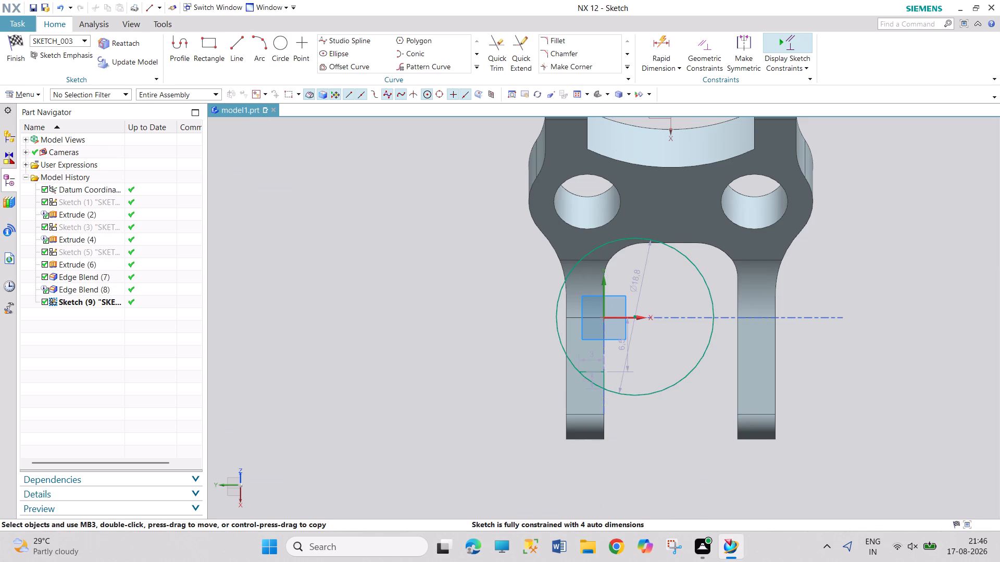
# Set the length of the short line across the arm's face to 2 mm.
pyautogui.doubleClick(591, 356)
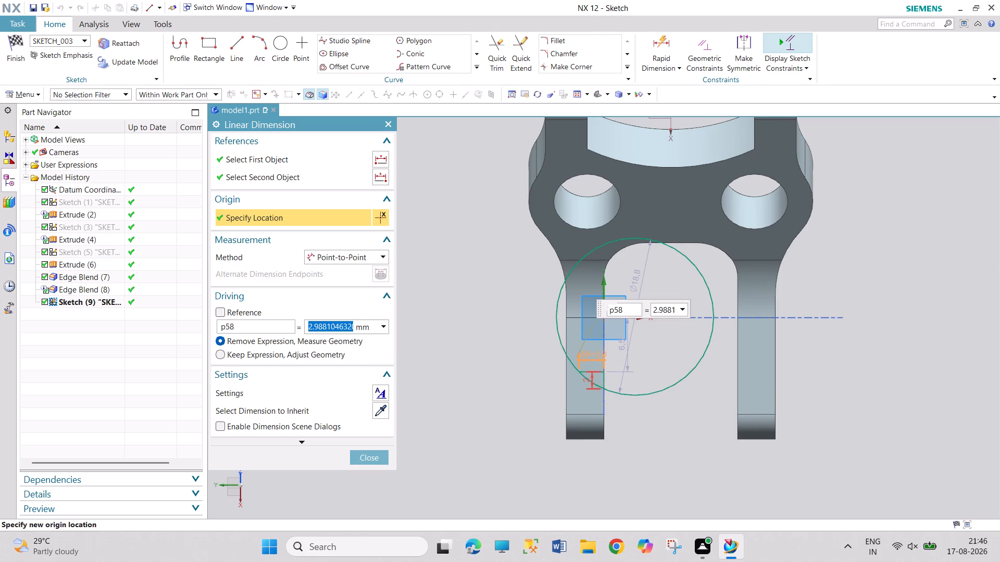
pyautogui.press('2')
pyautogui.press('Return')
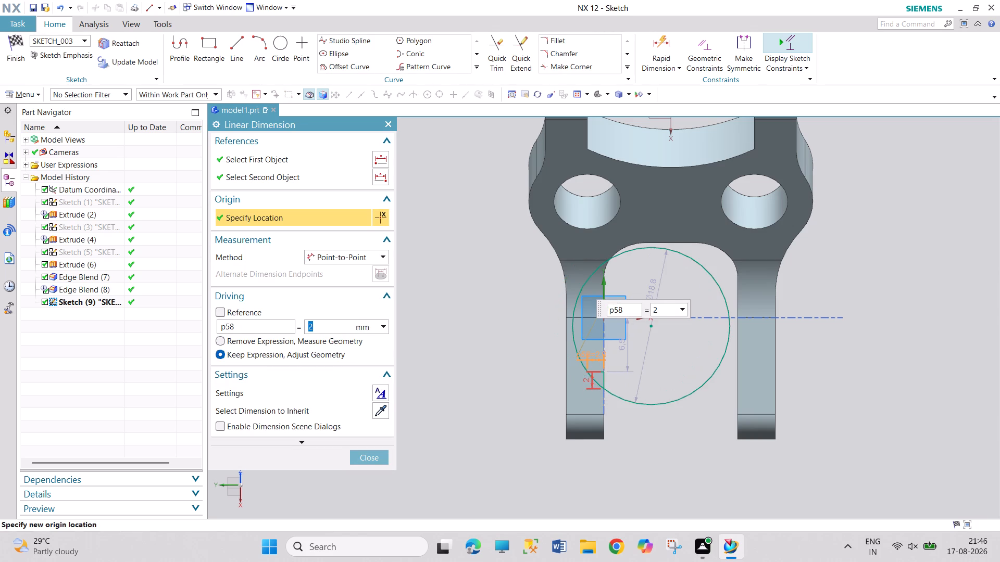
pyautogui.click(383, 125)
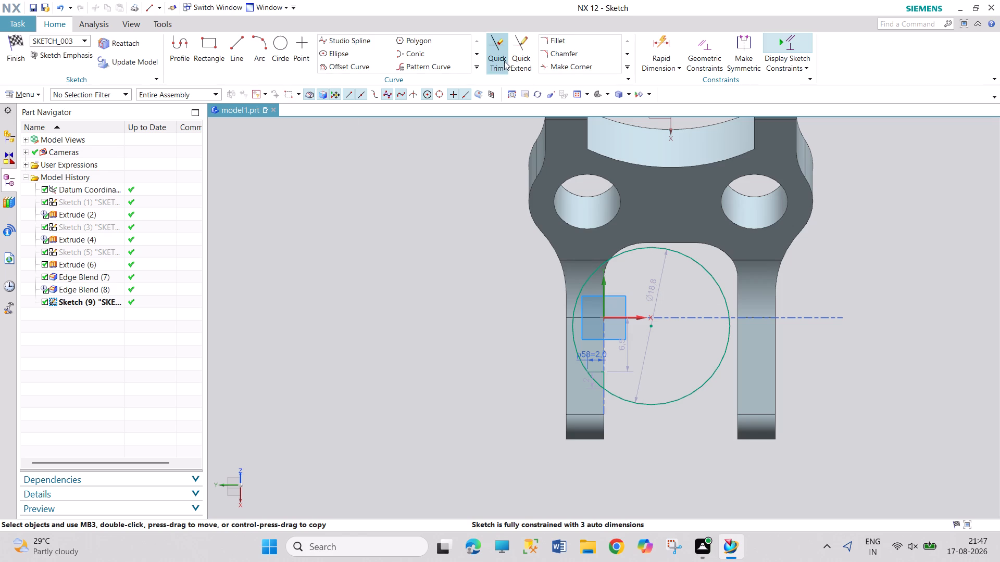
# Dimension the distance between the circle and the lever's central datum X axis as 10 mm.
pyautogui.click(656, 42)
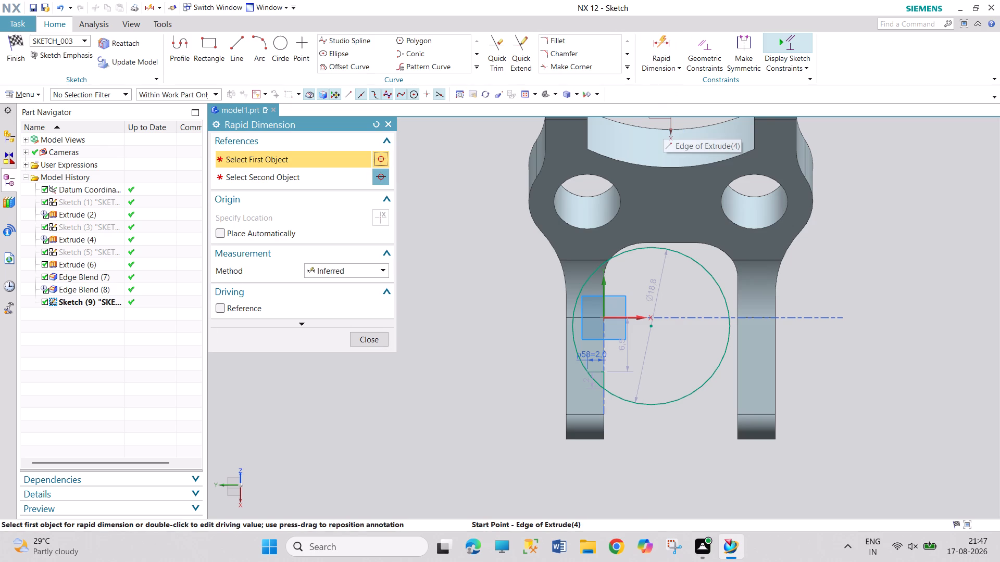
pyautogui.click(588, 374)
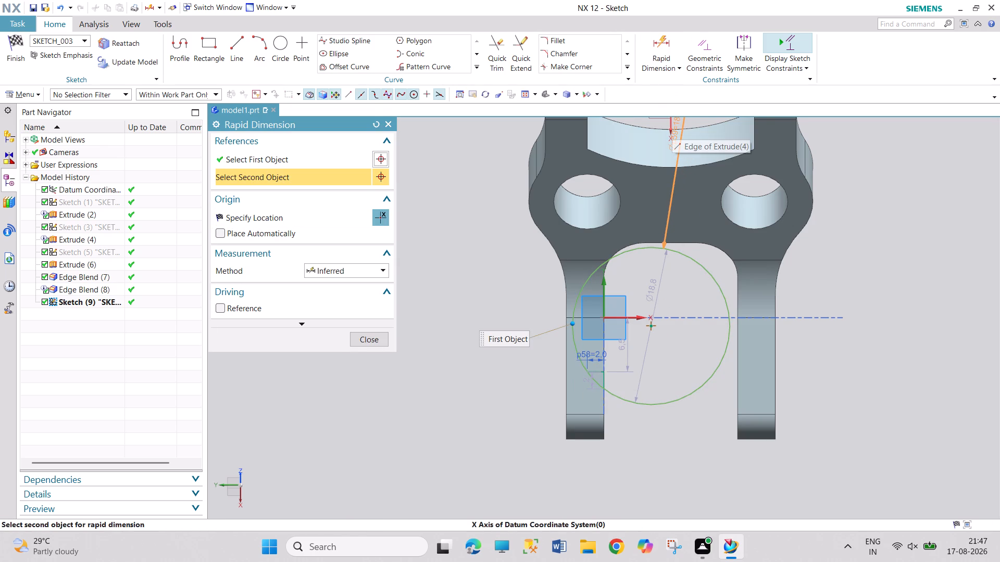
pyautogui.click(669, 122)
pyautogui.click(648, 446)
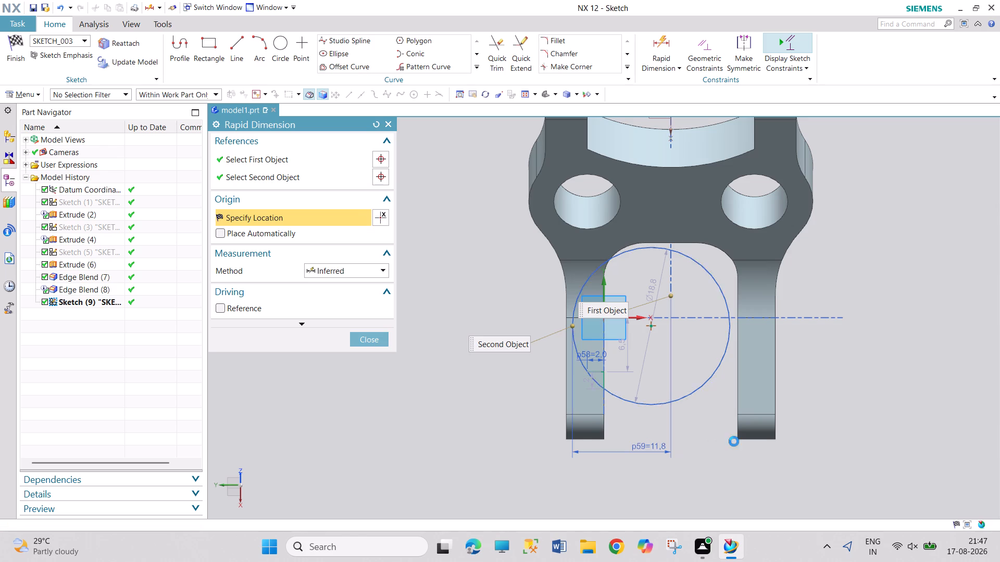
pyautogui.write('10')
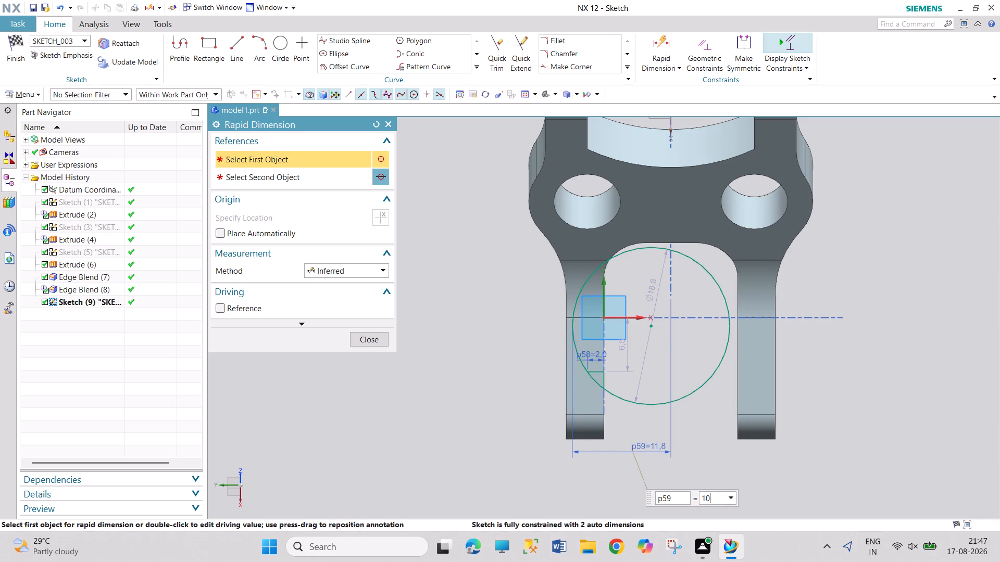
pyautogui.press('Return')
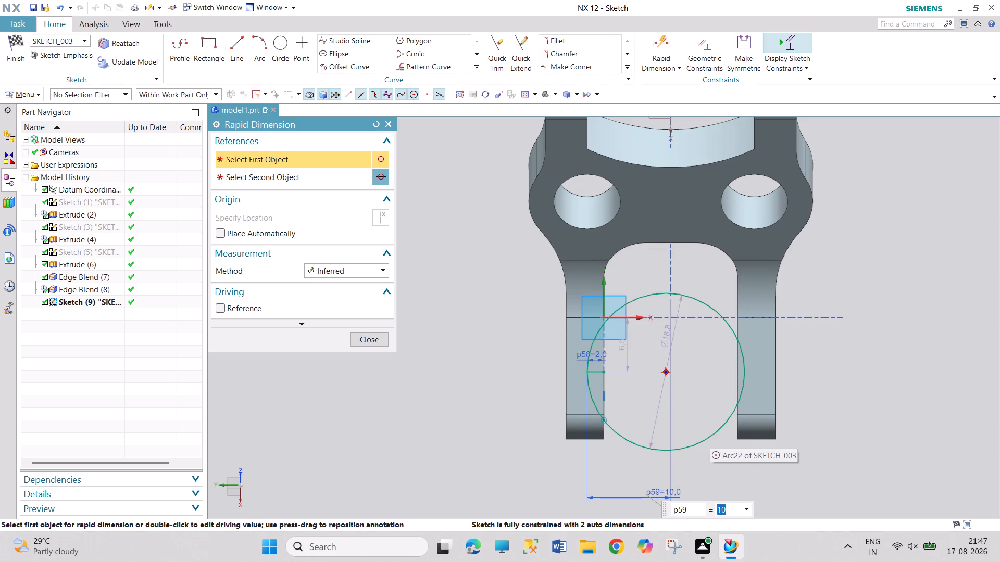
pyautogui.click(382, 341)
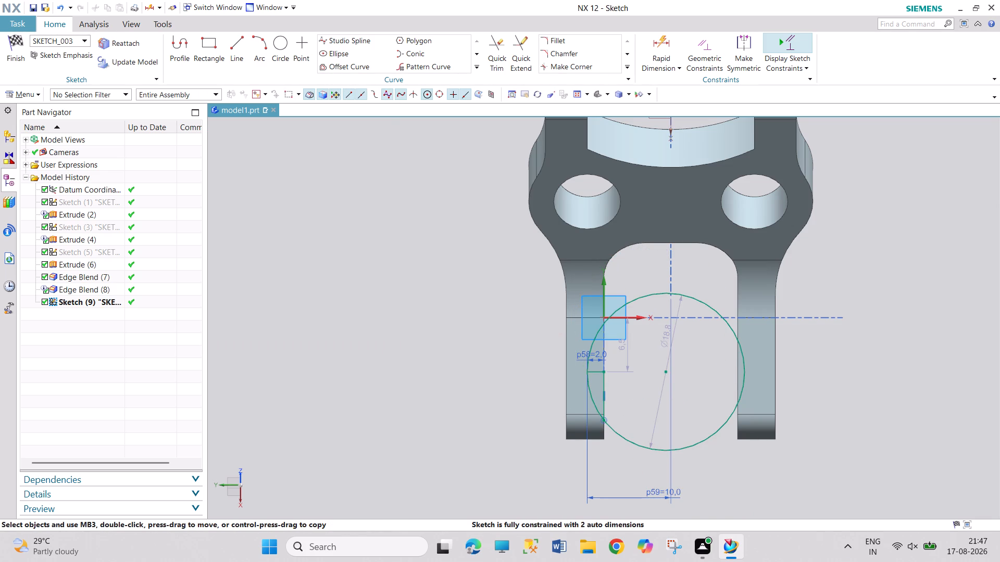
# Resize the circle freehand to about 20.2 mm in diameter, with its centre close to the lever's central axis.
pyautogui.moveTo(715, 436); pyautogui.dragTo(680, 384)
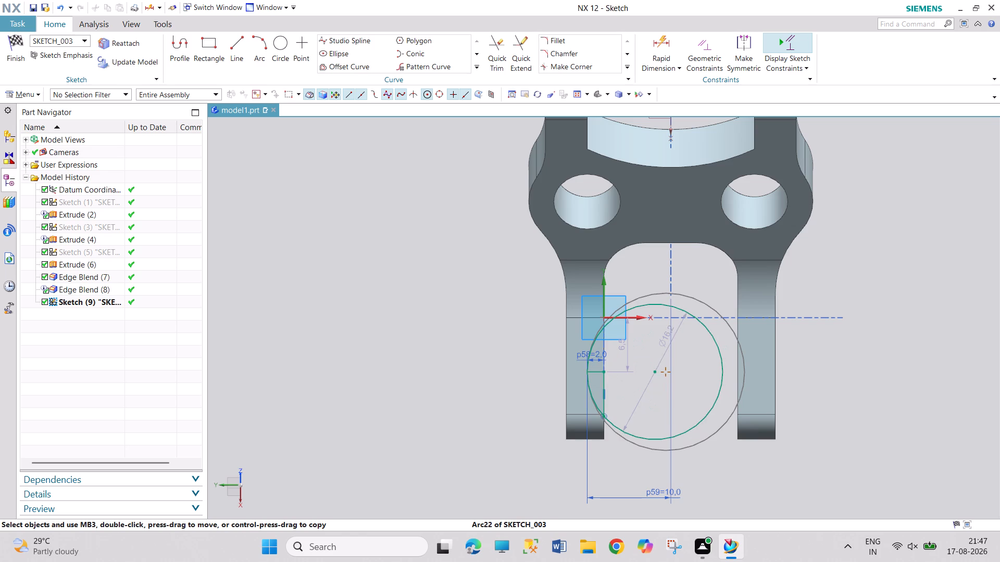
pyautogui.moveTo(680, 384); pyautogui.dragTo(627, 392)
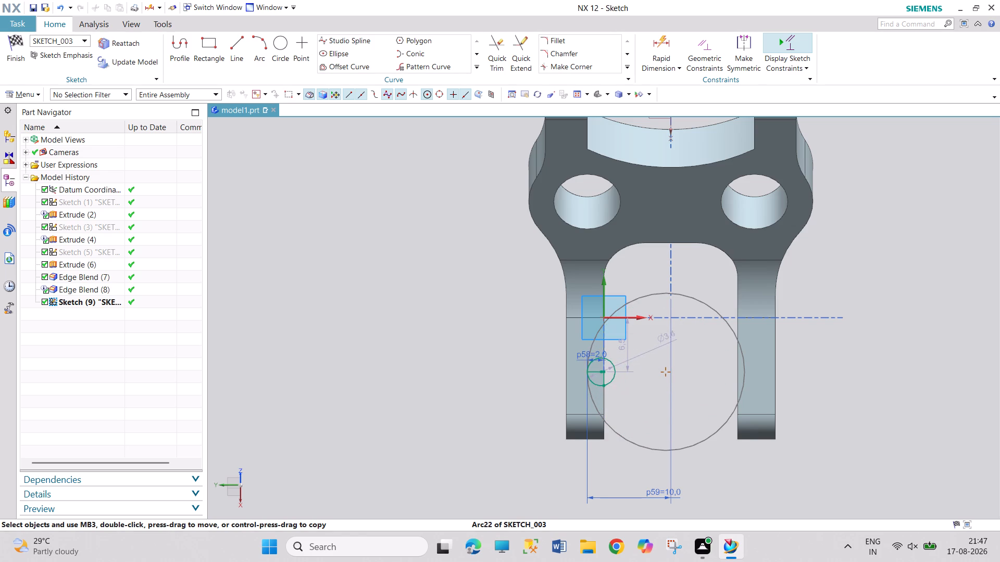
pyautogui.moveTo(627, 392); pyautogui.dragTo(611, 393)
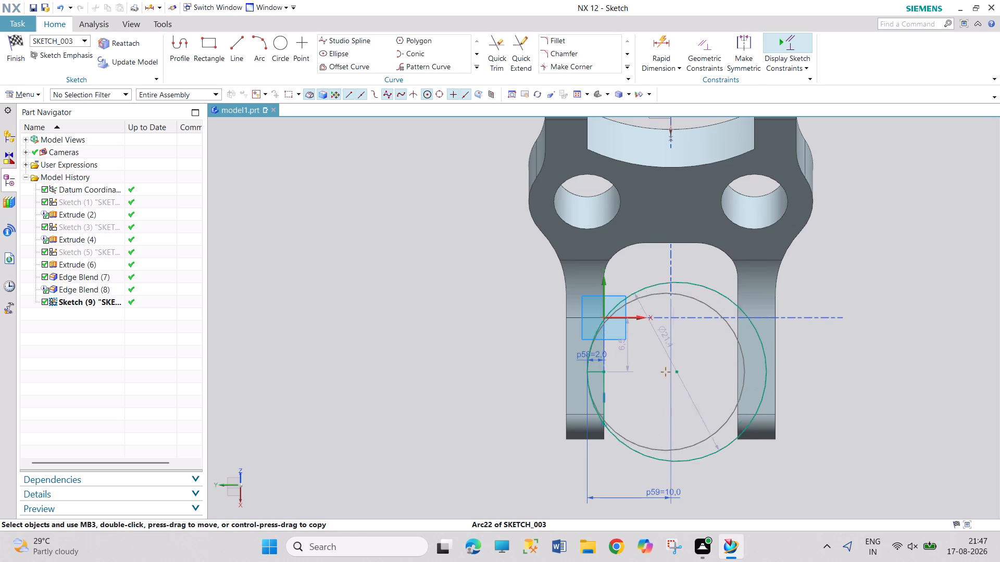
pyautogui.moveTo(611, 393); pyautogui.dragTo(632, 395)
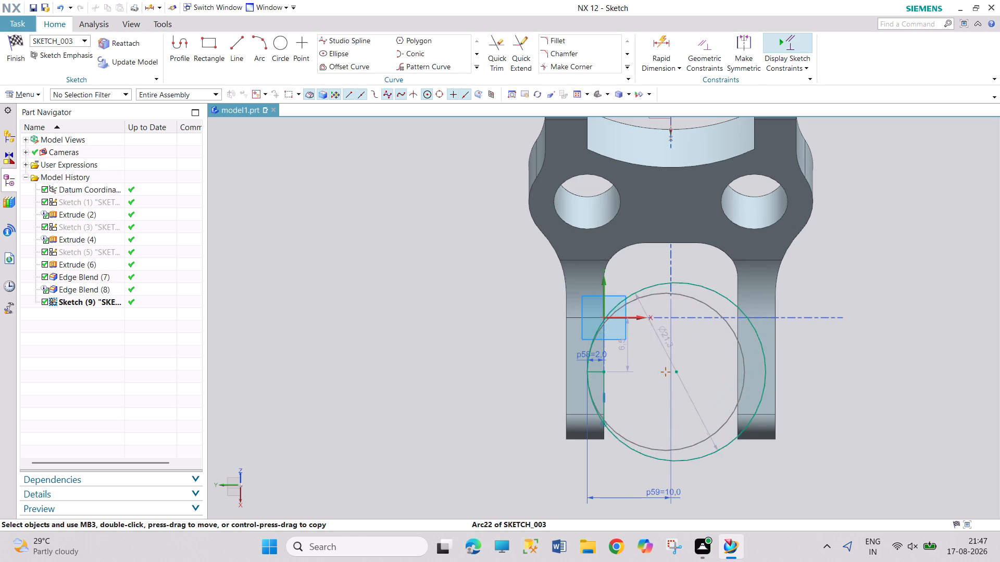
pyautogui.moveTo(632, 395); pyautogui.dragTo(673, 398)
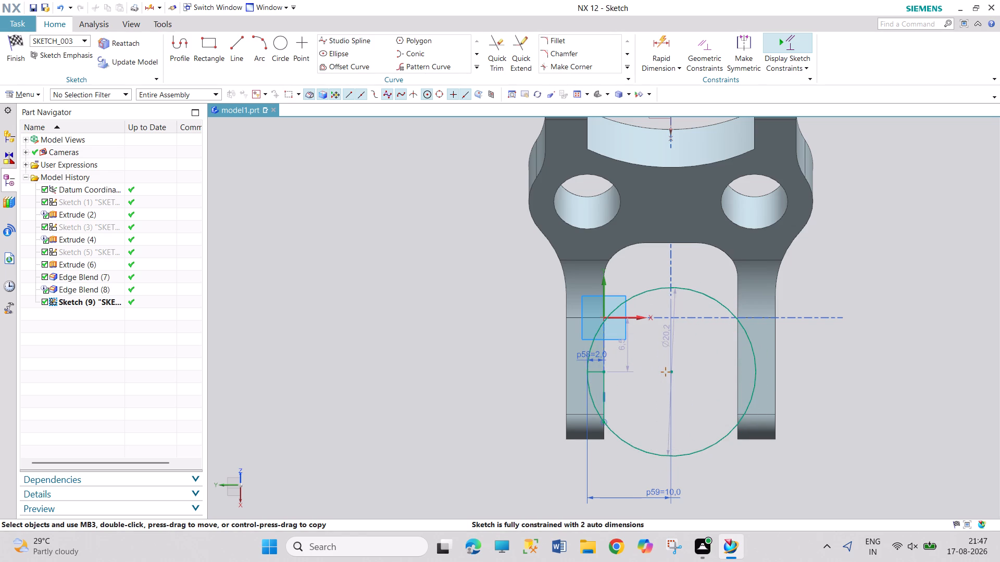
# Set the circle's diameter to 5 mm.
pyautogui.tripleClick(664, 348)
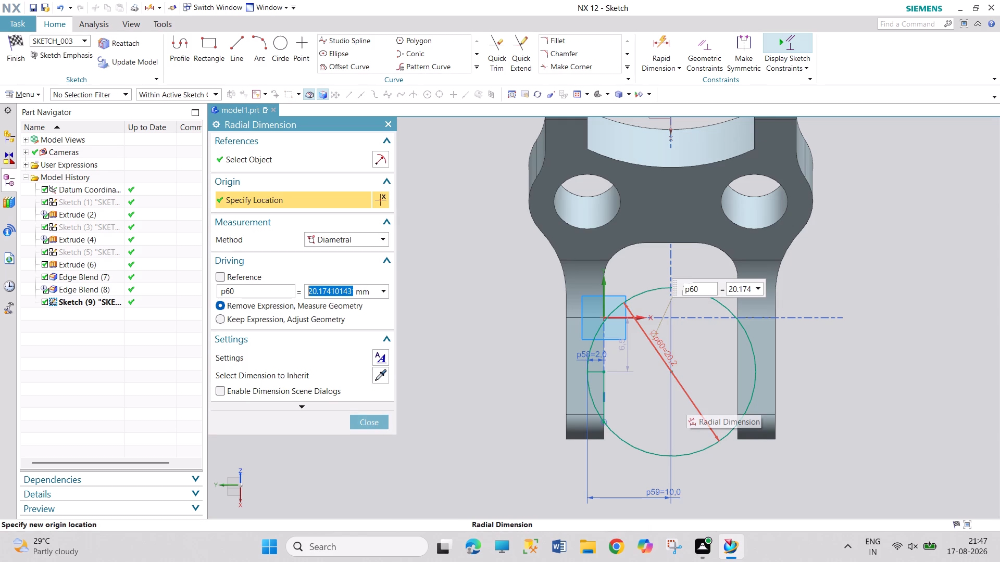
pyautogui.press('5')
pyautogui.press('Return')
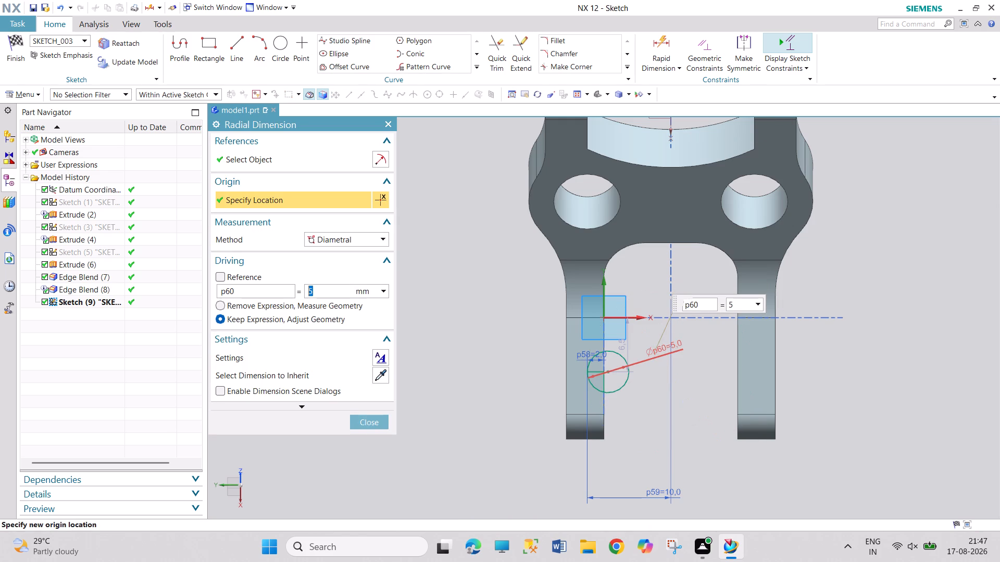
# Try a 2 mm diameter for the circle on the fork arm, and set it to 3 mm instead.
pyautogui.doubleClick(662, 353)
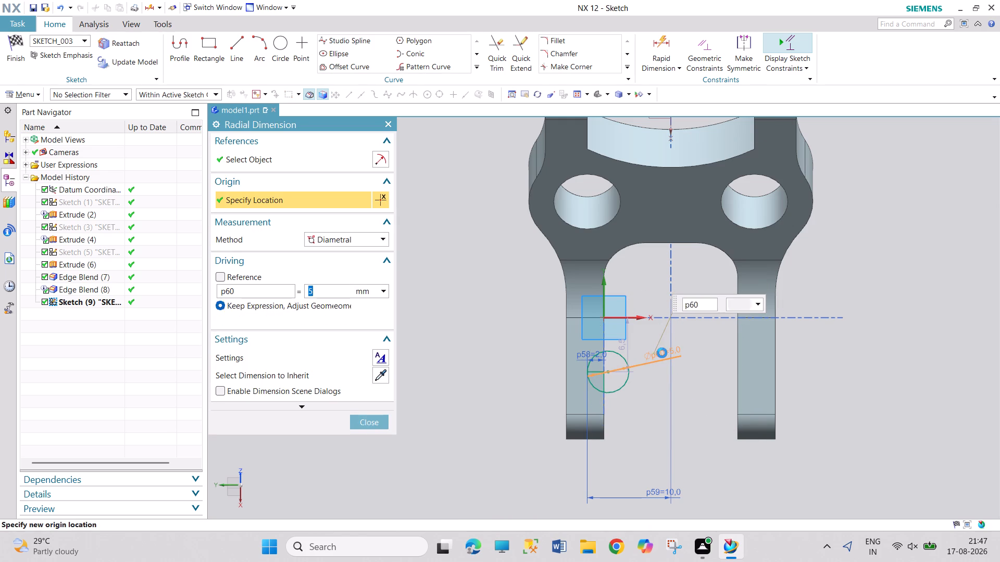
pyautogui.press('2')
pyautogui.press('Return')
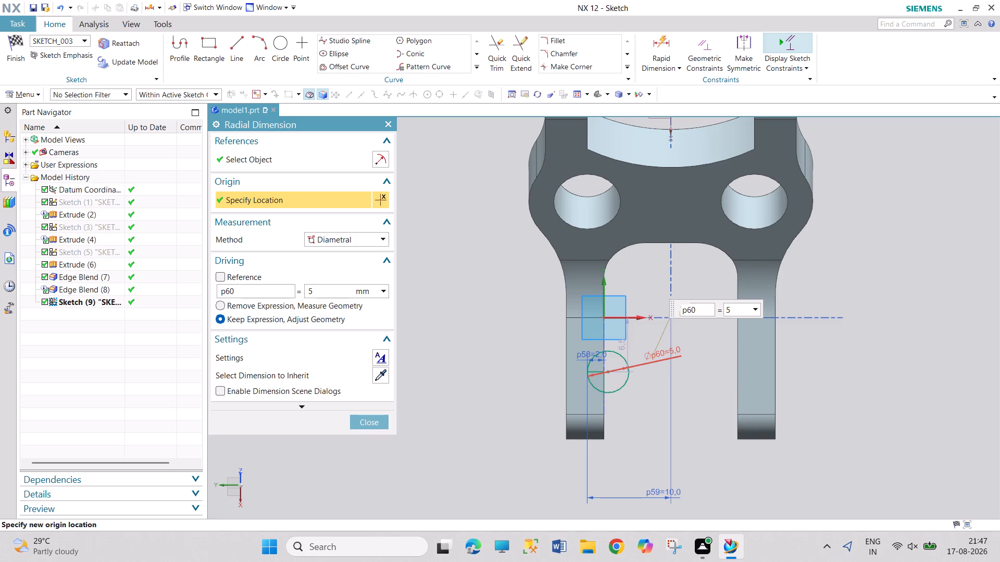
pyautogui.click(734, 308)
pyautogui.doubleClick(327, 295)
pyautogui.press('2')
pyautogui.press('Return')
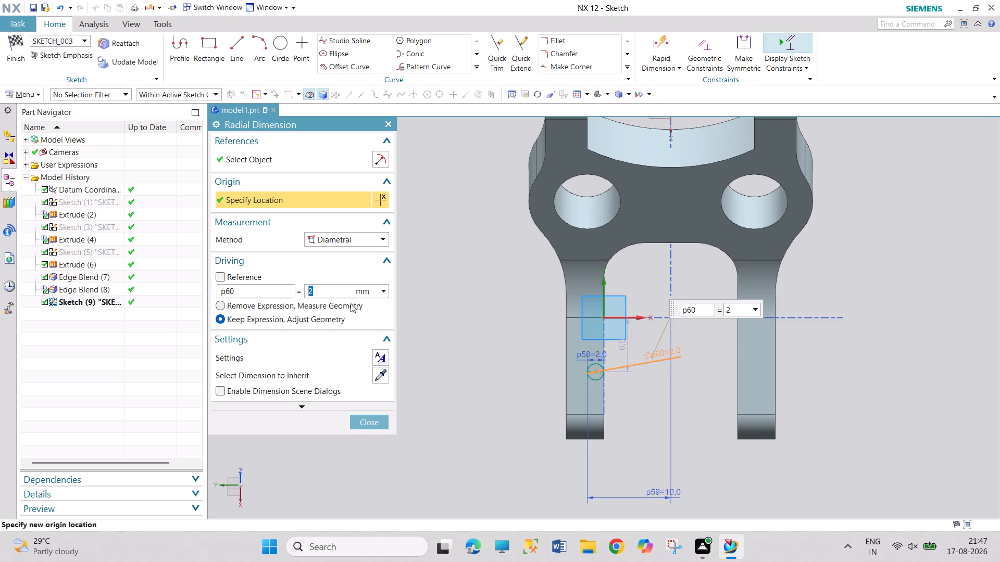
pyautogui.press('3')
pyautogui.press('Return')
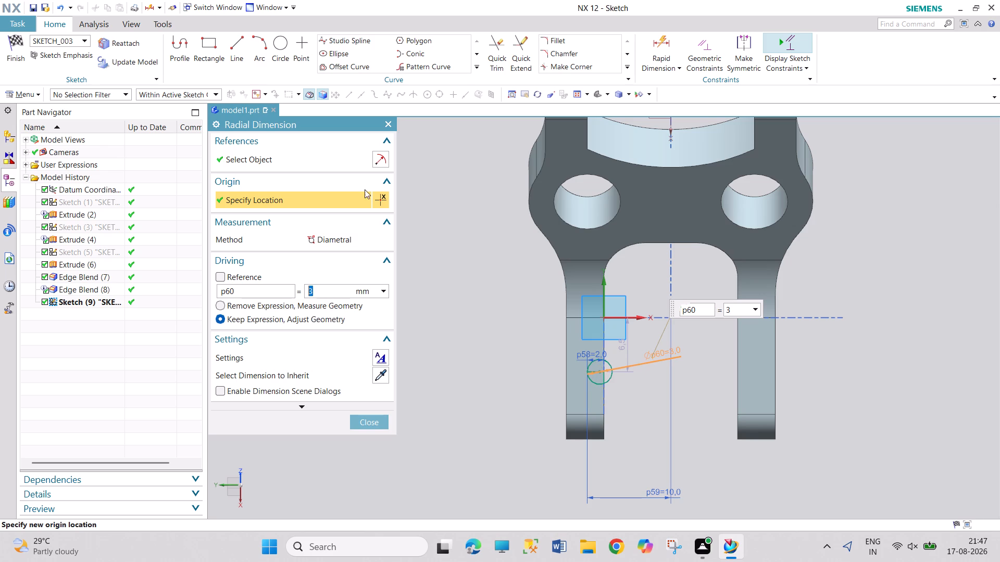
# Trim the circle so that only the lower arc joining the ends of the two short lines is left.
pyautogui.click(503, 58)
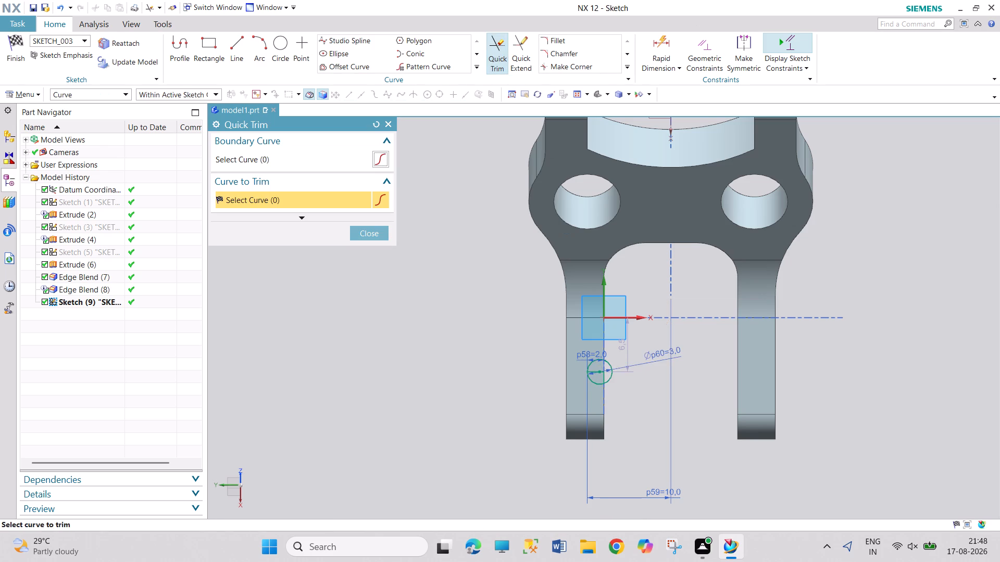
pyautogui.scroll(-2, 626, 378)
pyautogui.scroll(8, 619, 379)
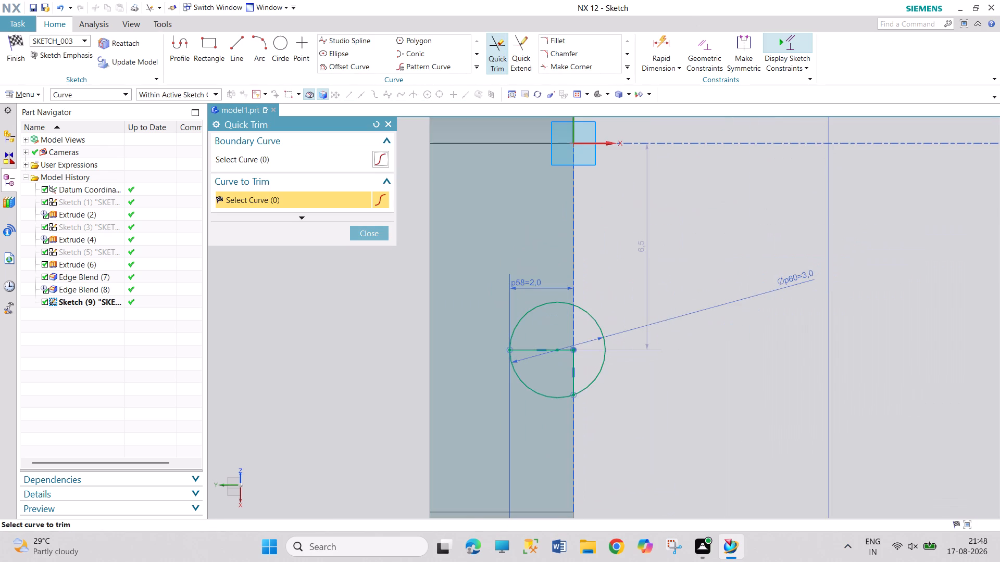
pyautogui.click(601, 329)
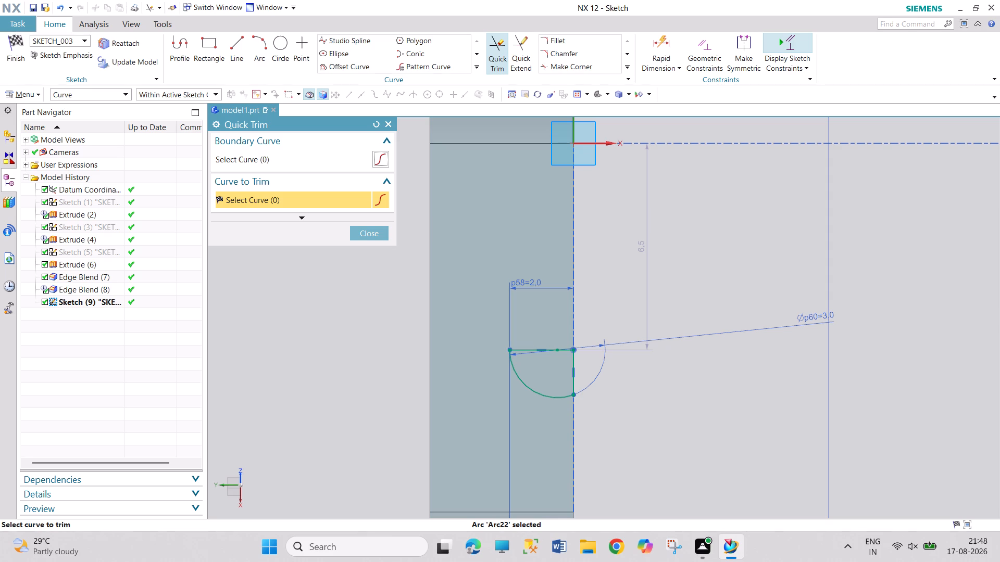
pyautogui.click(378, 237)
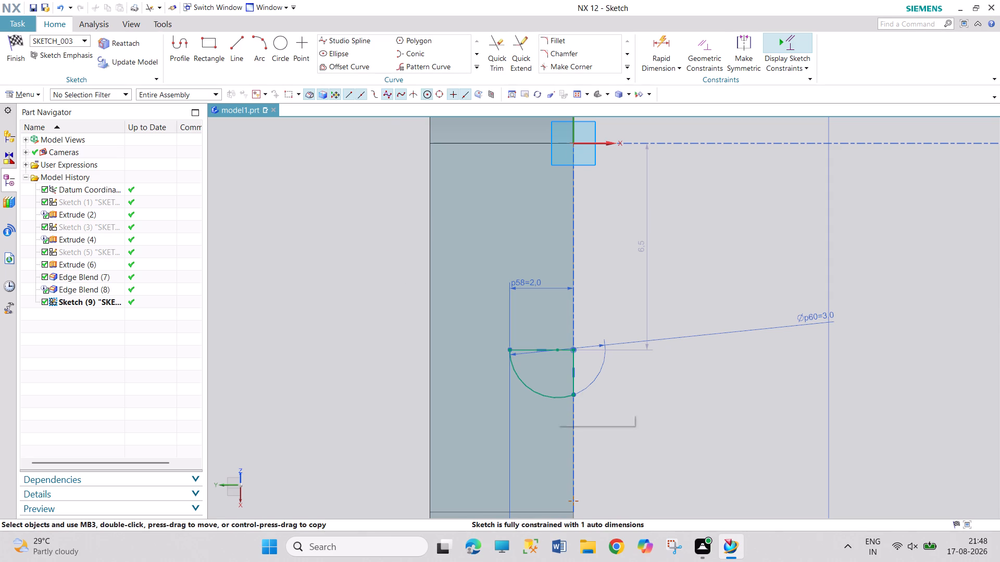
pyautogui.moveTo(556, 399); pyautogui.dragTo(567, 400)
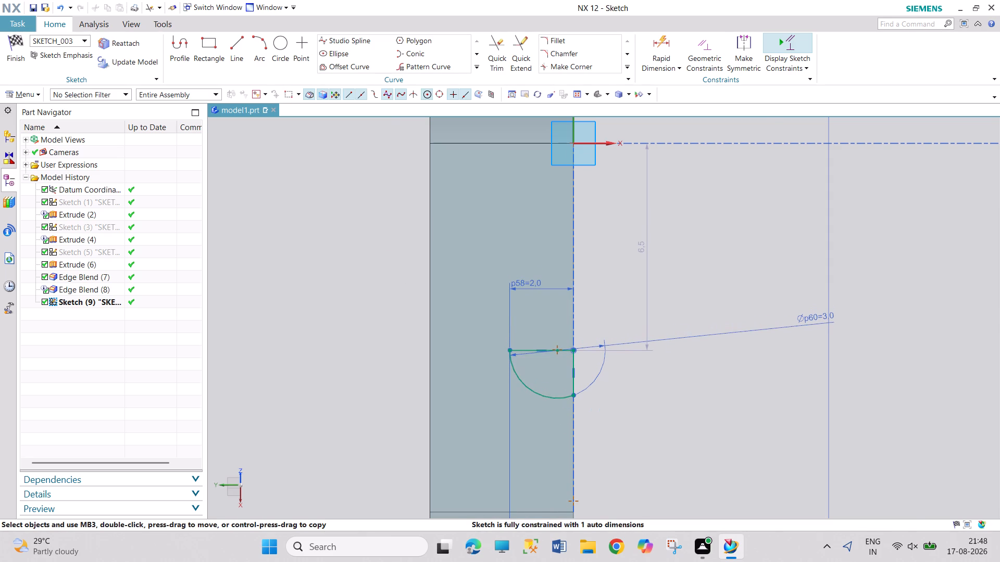
# Delete the trimmed arc from the sketch, keeping the two short lines.
pyautogui.scroll(-5, 654, 427)
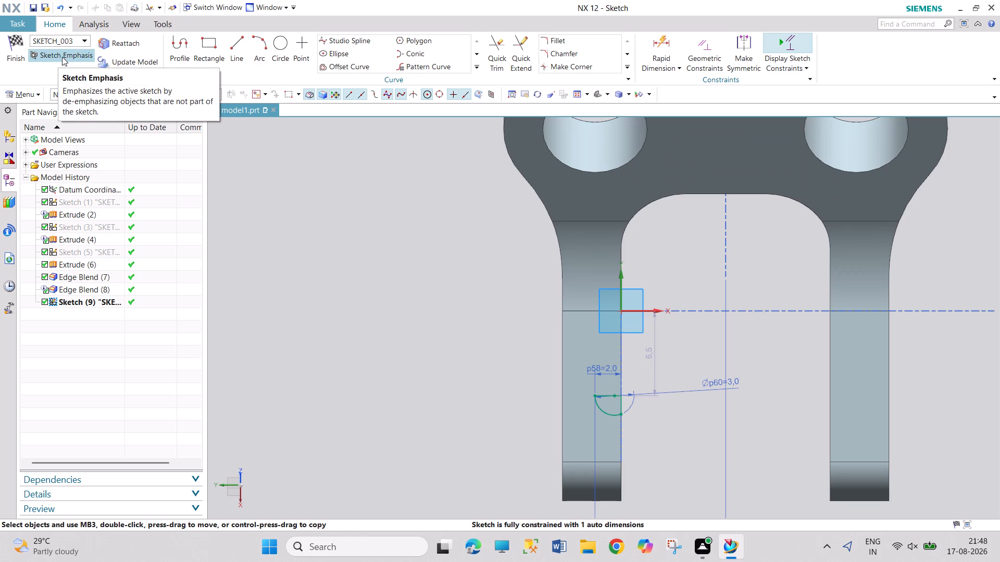
pyautogui.rightClick(610, 416)
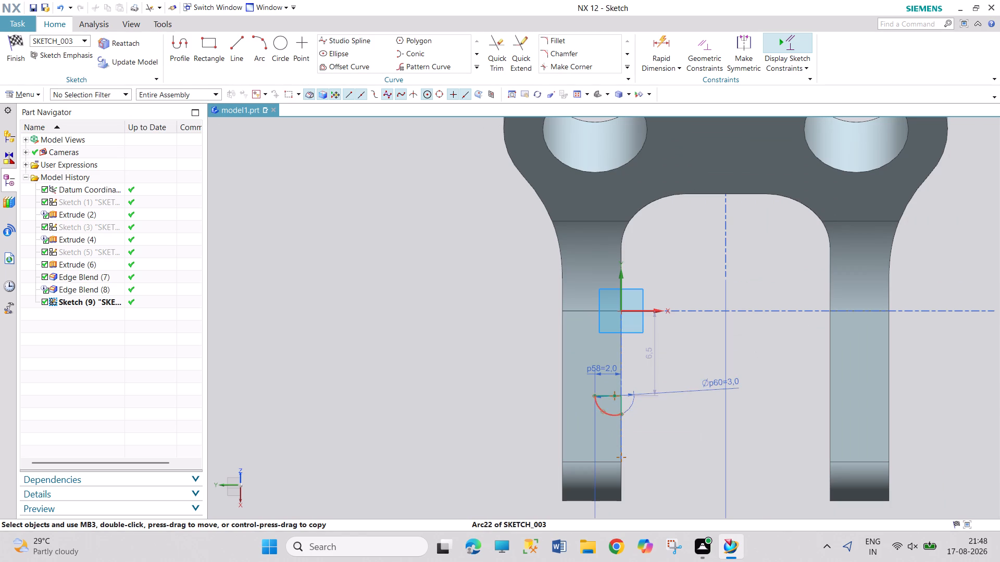
pyautogui.click(635, 368)
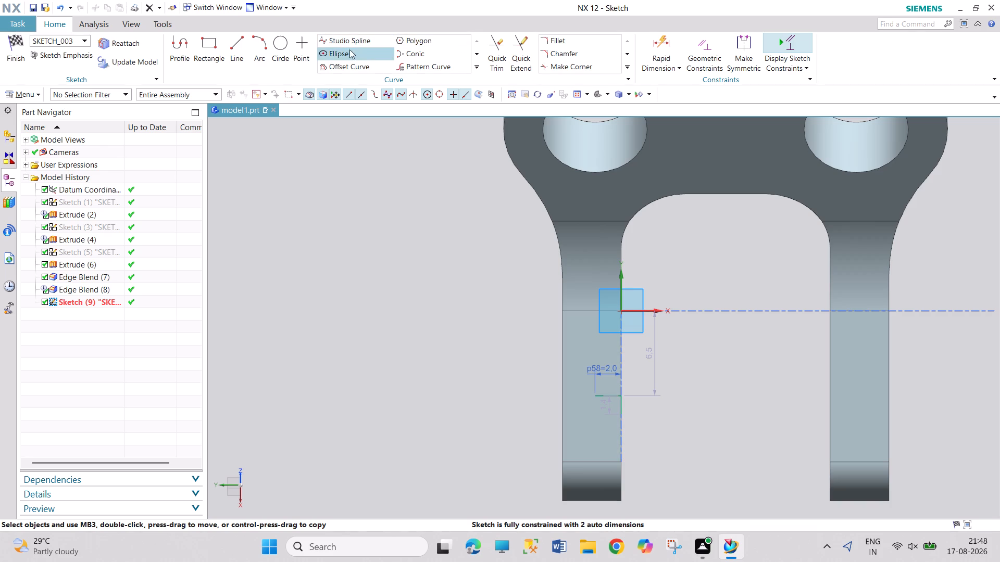
# Draw an arc of about 7.1 mm radius from the horizontal line's outer end through the lower end of the short vertical line.
pyautogui.click(257, 48)
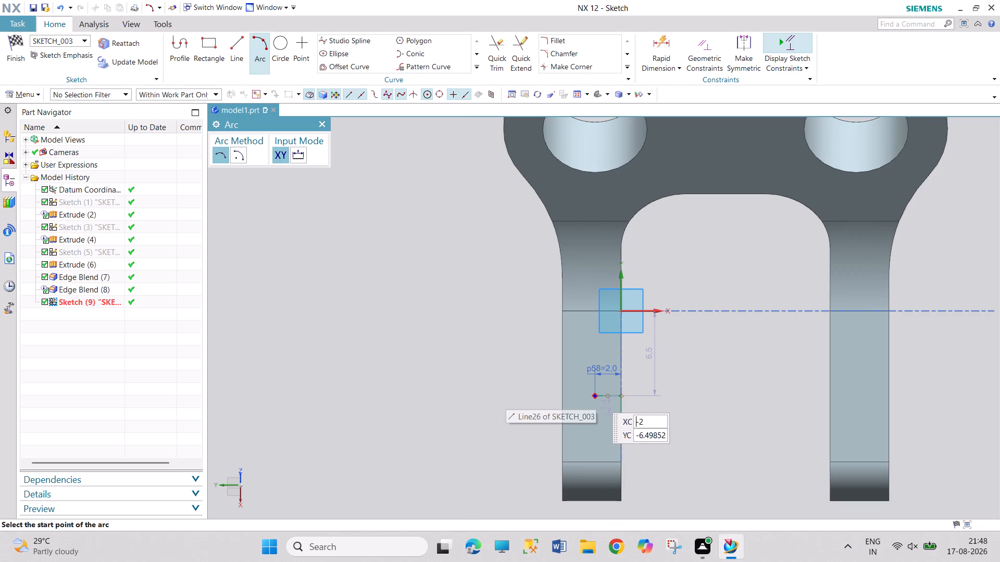
pyautogui.click(595, 395)
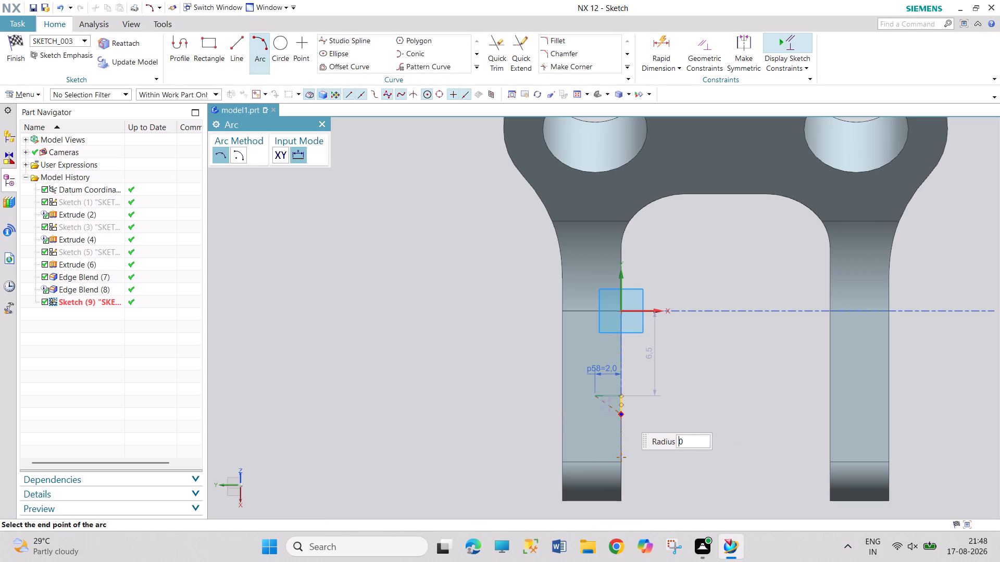
pyautogui.click(624, 415)
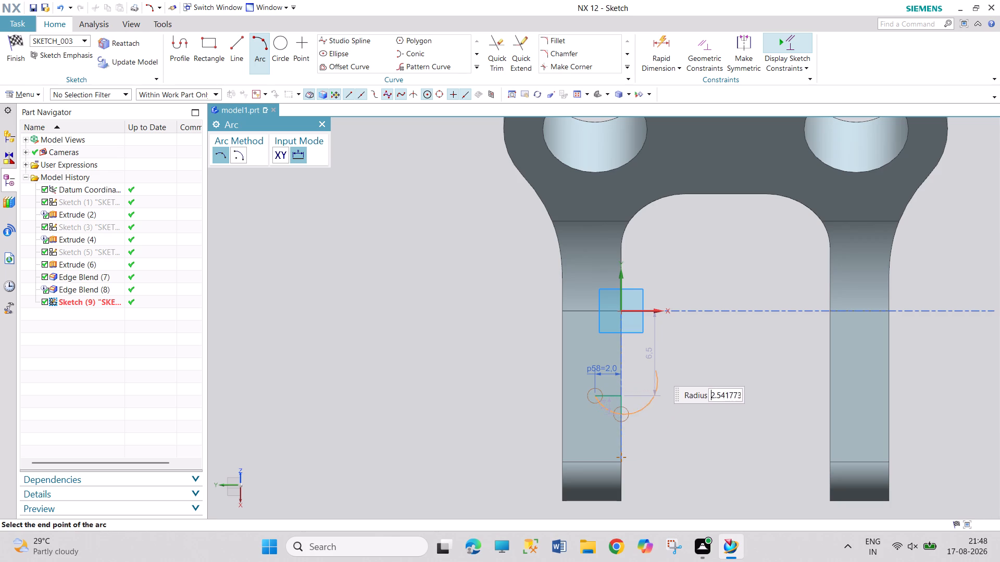
pyautogui.click(730, 267)
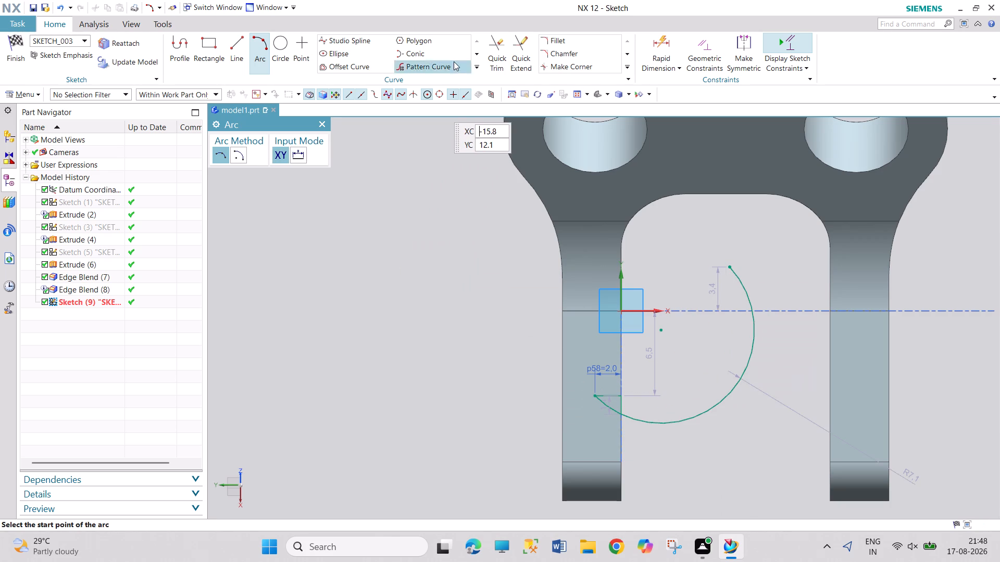
# Trim away the part of the arc that extends beyond the fork arm's inner edge.
pyautogui.click(493, 55)
pyautogui.click(683, 419)
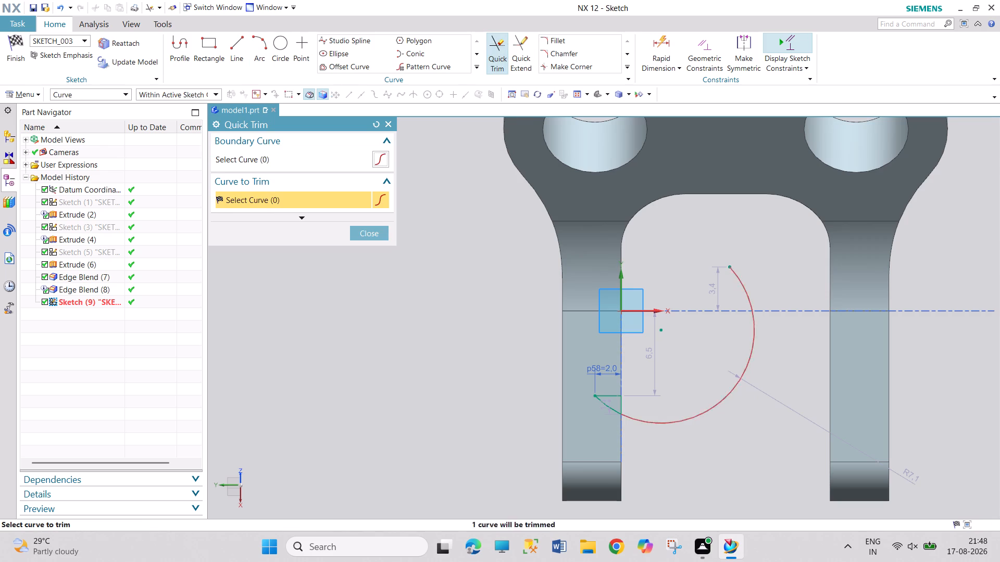
pyautogui.click(377, 236)
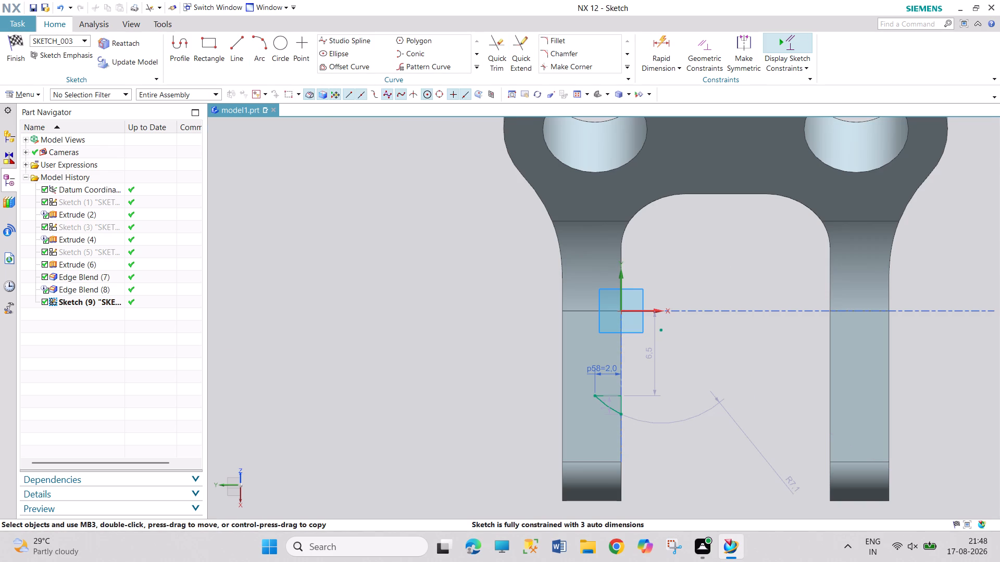
# Try radii of 8, 10 and 5 mm for the arc, and set its radius to 3 mm.
pyautogui.doubleClick(797, 490)
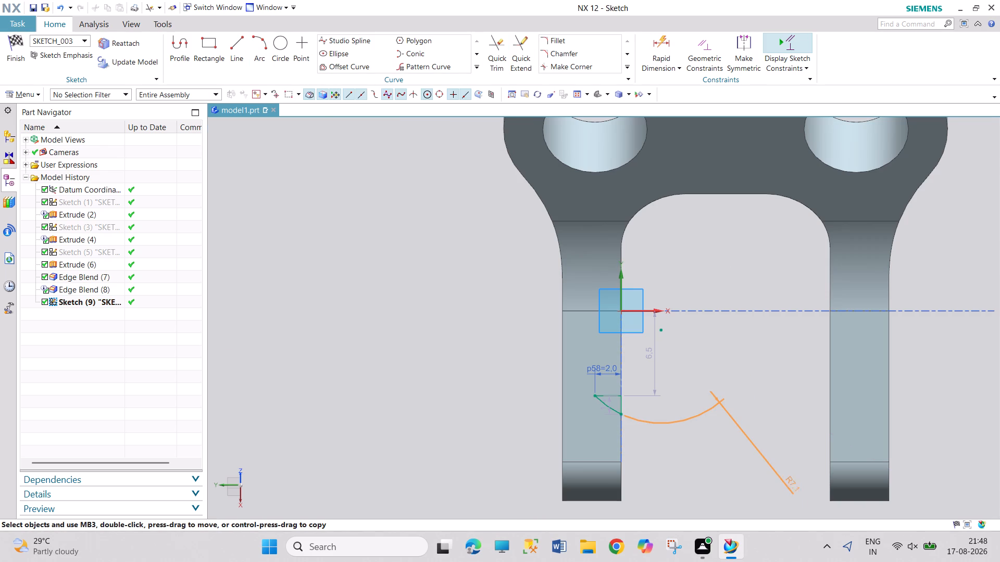
pyautogui.press('8')
pyautogui.press('Return')
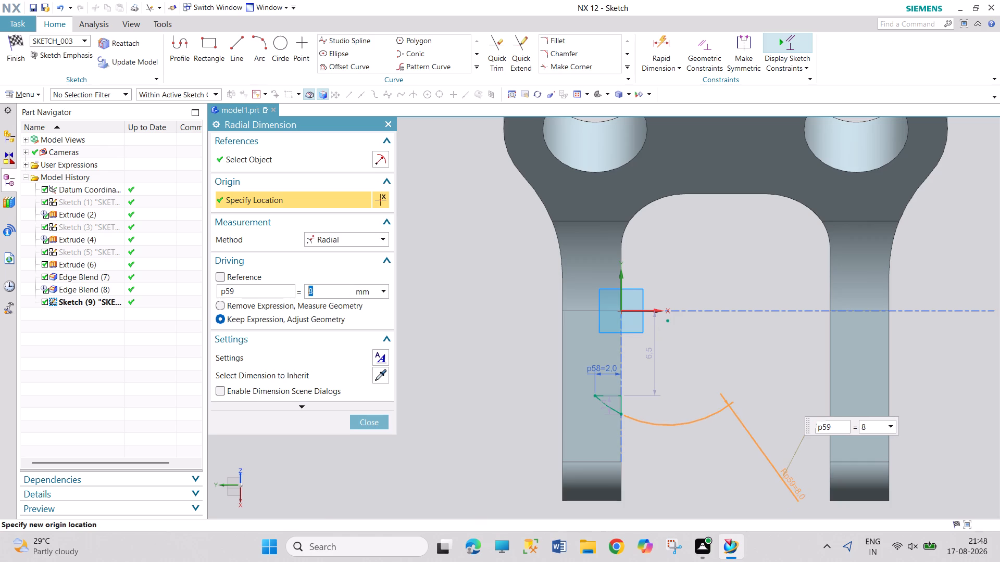
pyautogui.doubleClick(796, 493)
pyautogui.write('10')
pyautogui.press('Return')
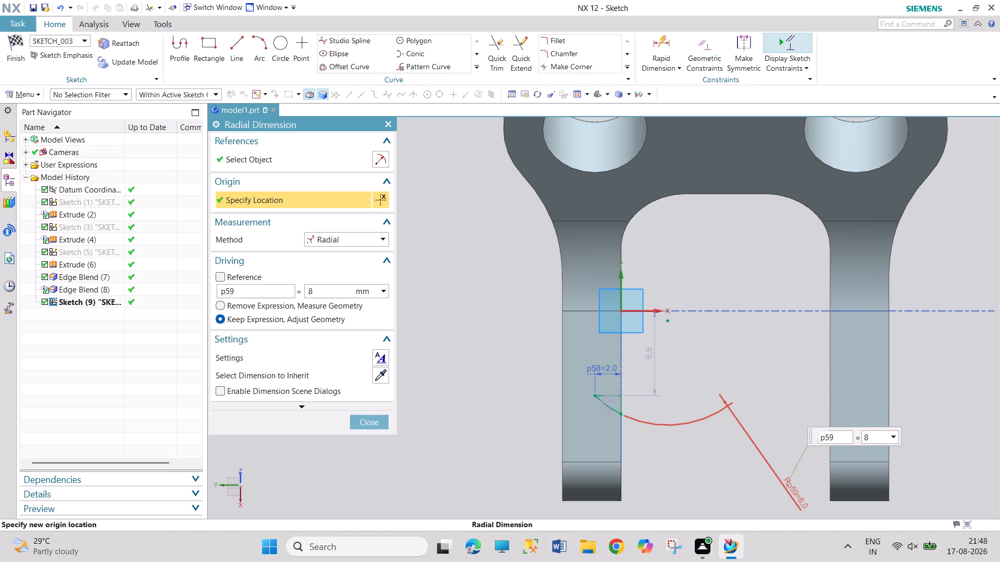
pyautogui.doubleClick(337, 290)
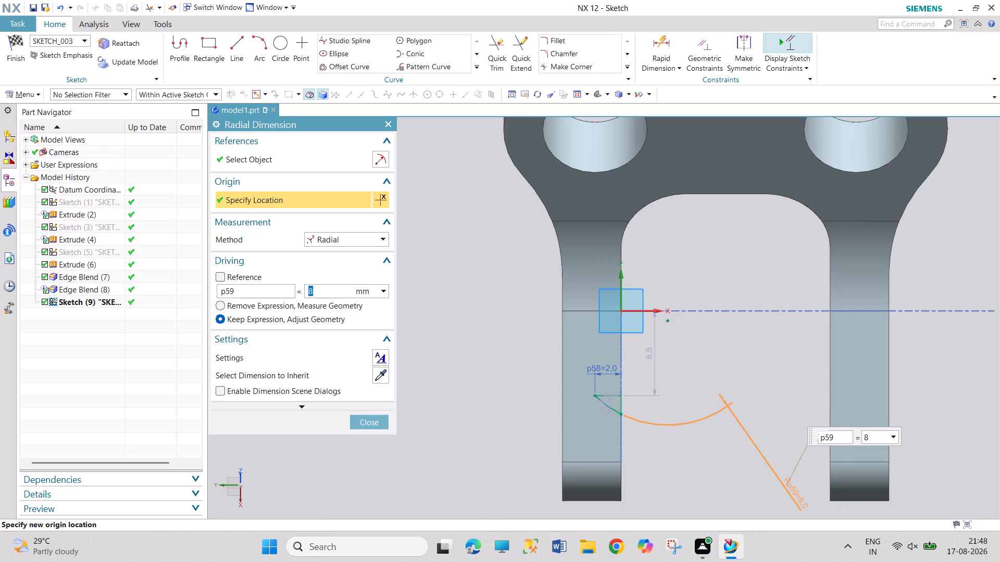
pyautogui.write('10')
pyautogui.press('Return')
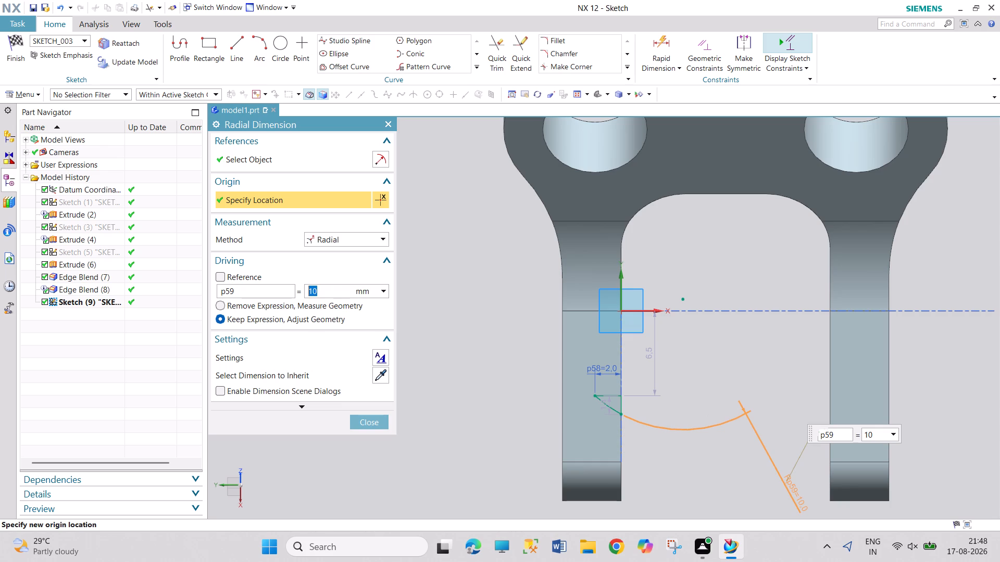
pyautogui.press('5')
pyautogui.press('Return')
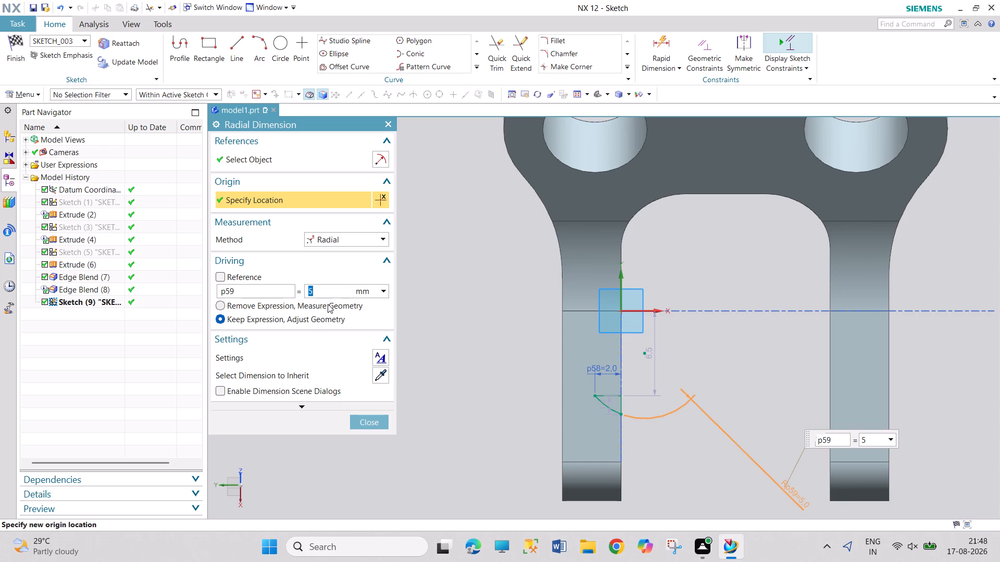
pyautogui.press('3')
pyautogui.press('Return')
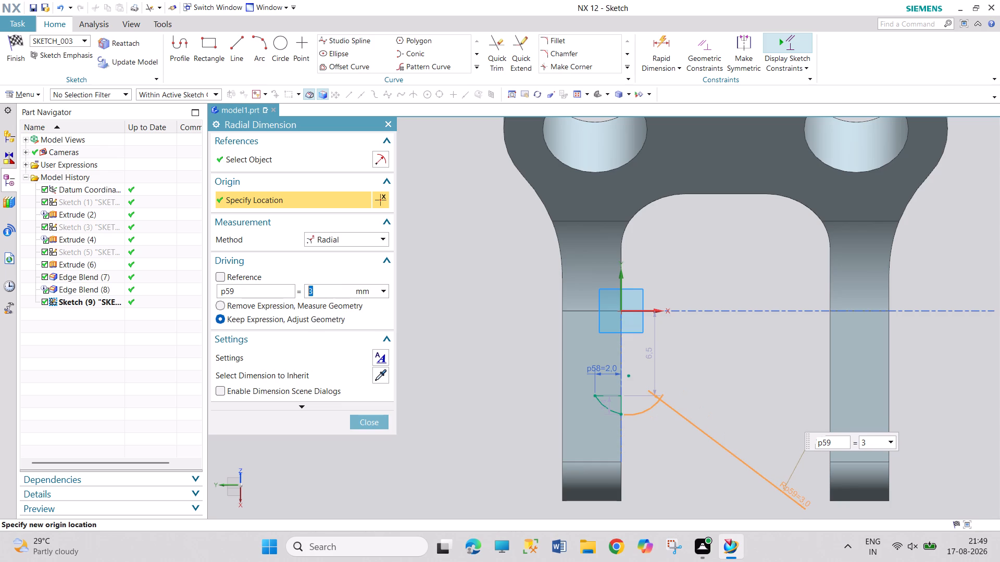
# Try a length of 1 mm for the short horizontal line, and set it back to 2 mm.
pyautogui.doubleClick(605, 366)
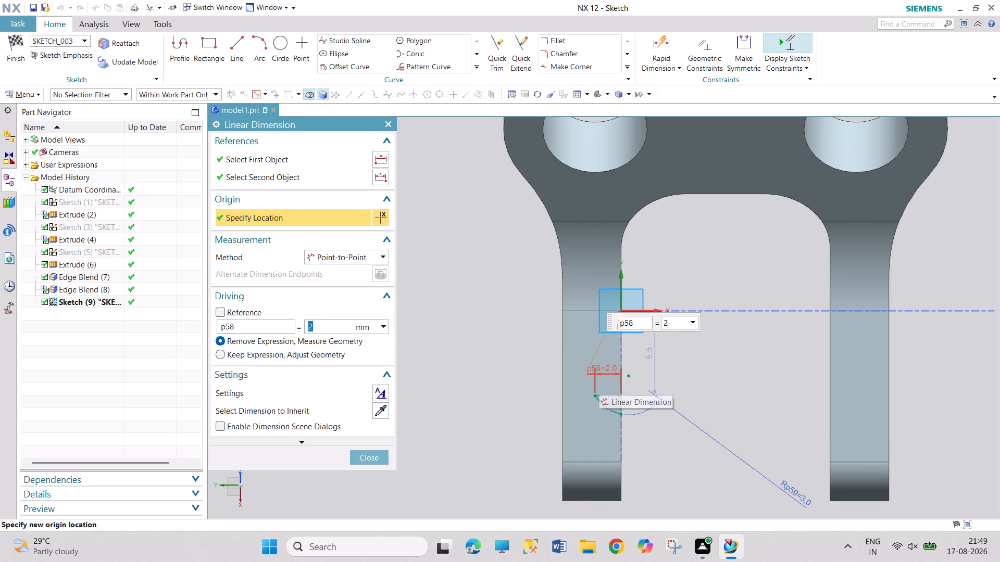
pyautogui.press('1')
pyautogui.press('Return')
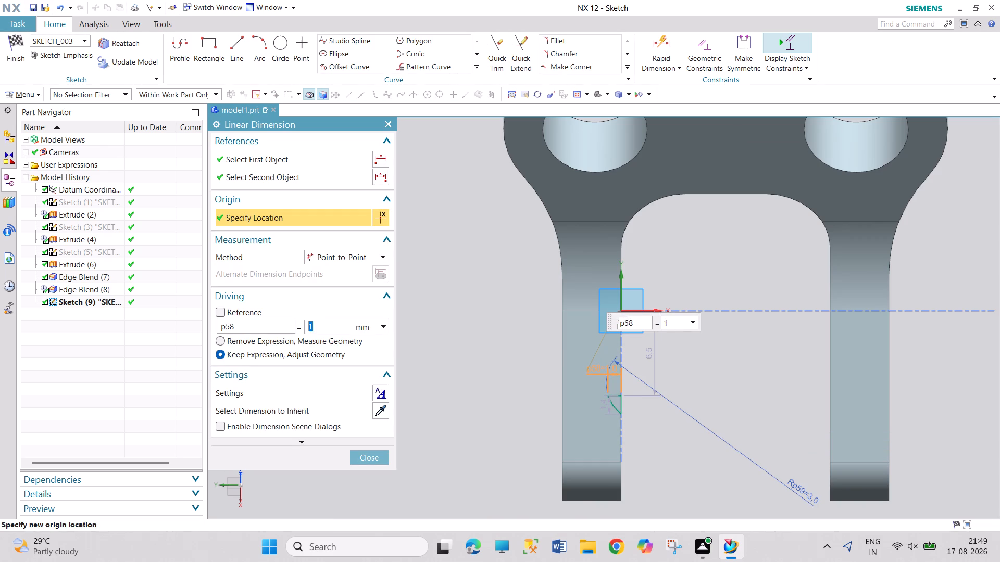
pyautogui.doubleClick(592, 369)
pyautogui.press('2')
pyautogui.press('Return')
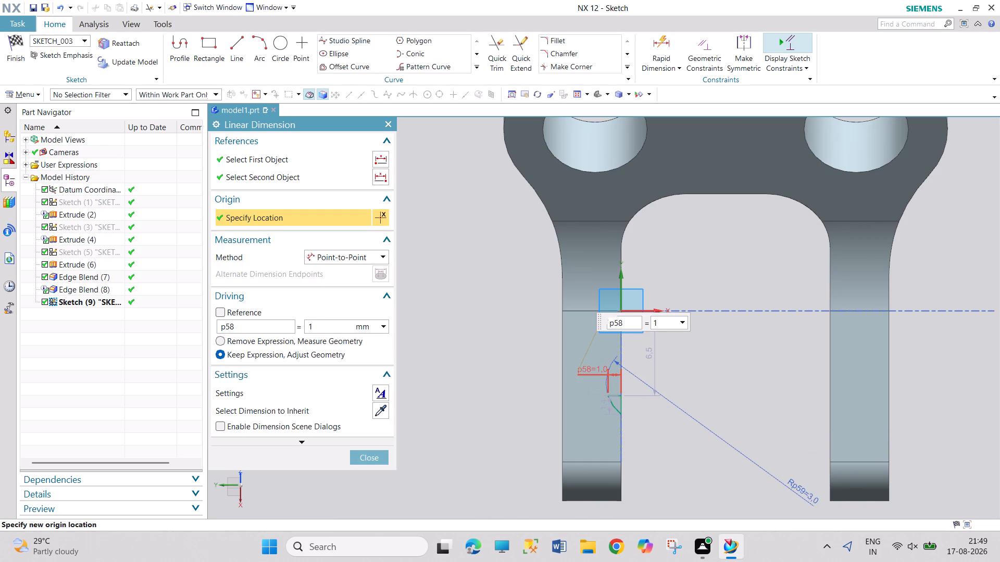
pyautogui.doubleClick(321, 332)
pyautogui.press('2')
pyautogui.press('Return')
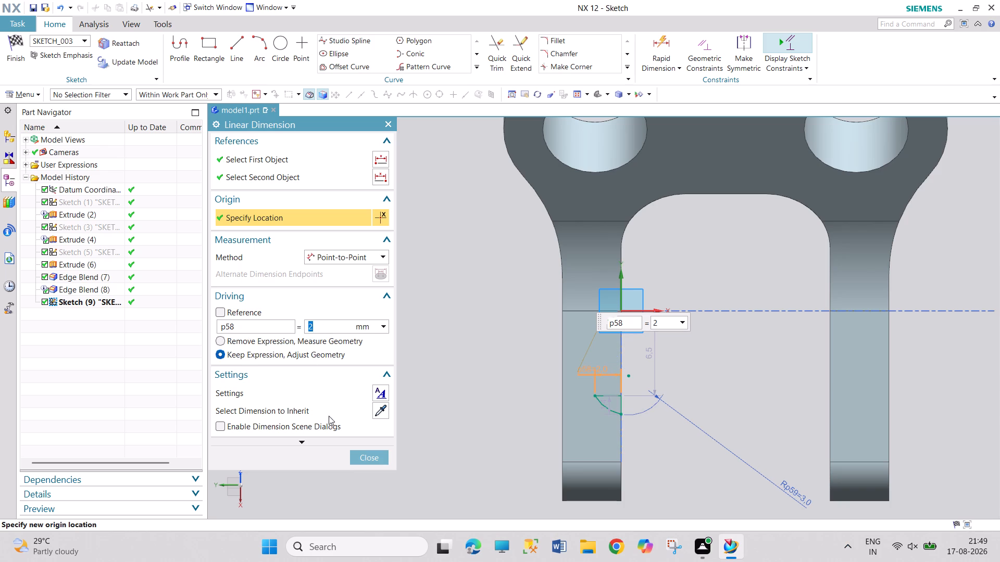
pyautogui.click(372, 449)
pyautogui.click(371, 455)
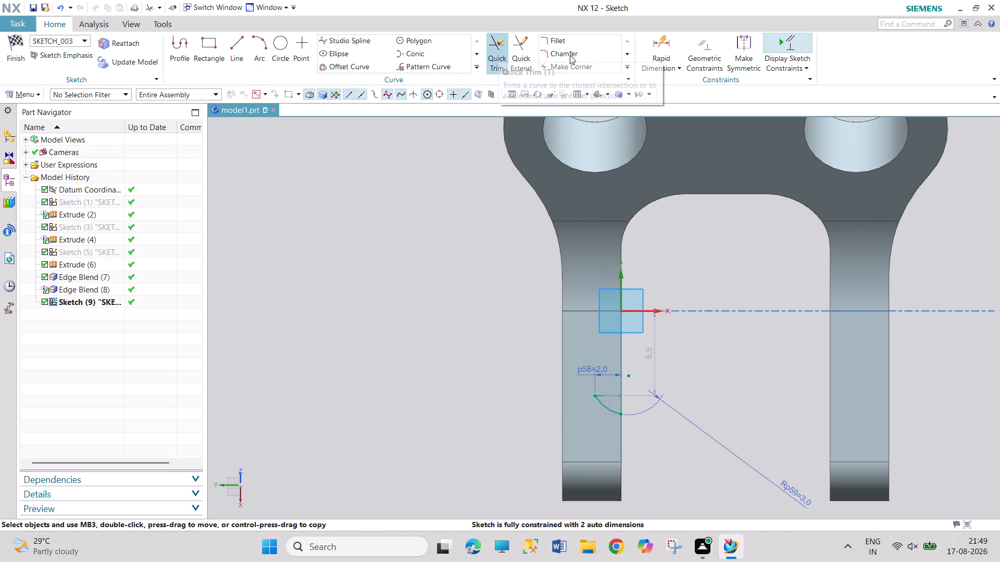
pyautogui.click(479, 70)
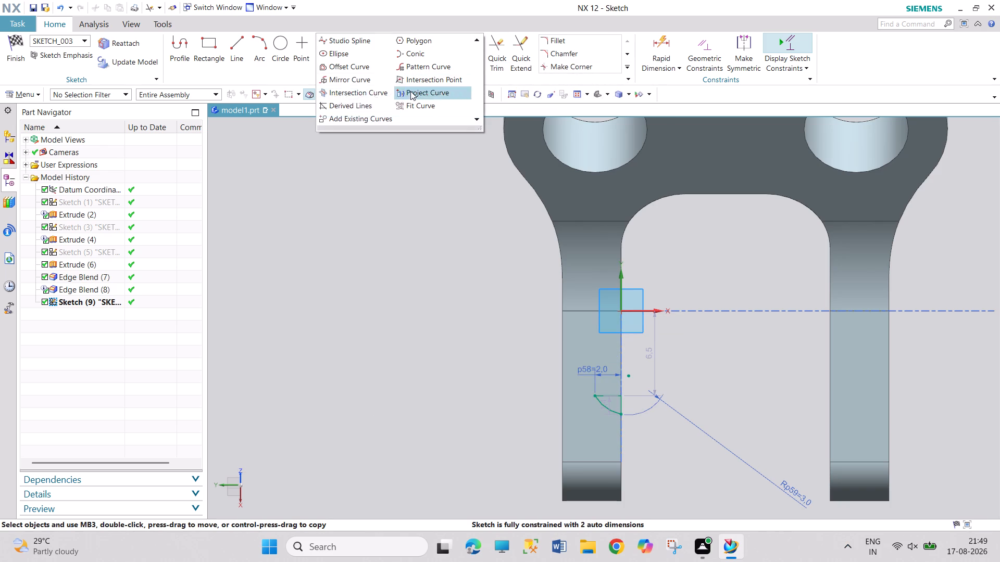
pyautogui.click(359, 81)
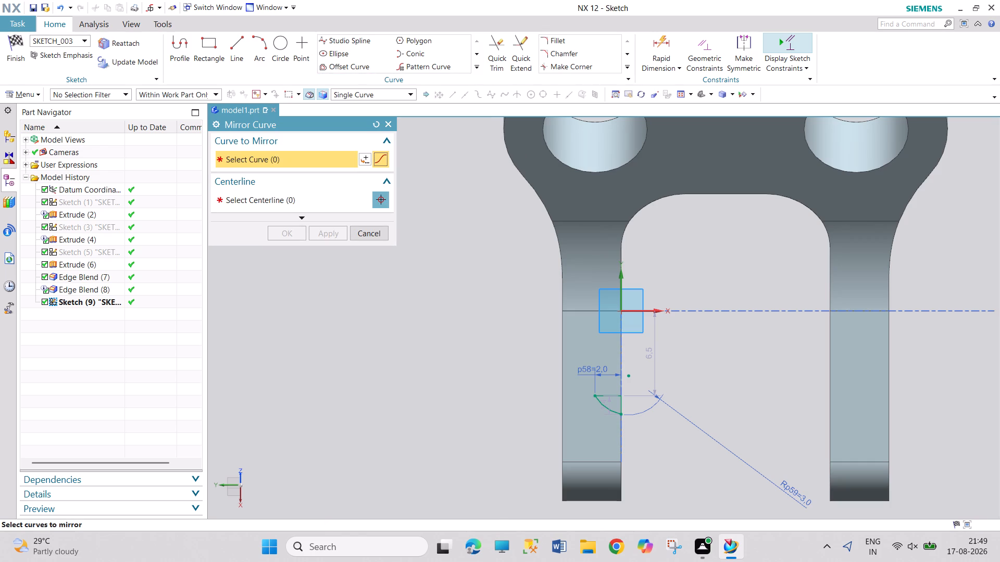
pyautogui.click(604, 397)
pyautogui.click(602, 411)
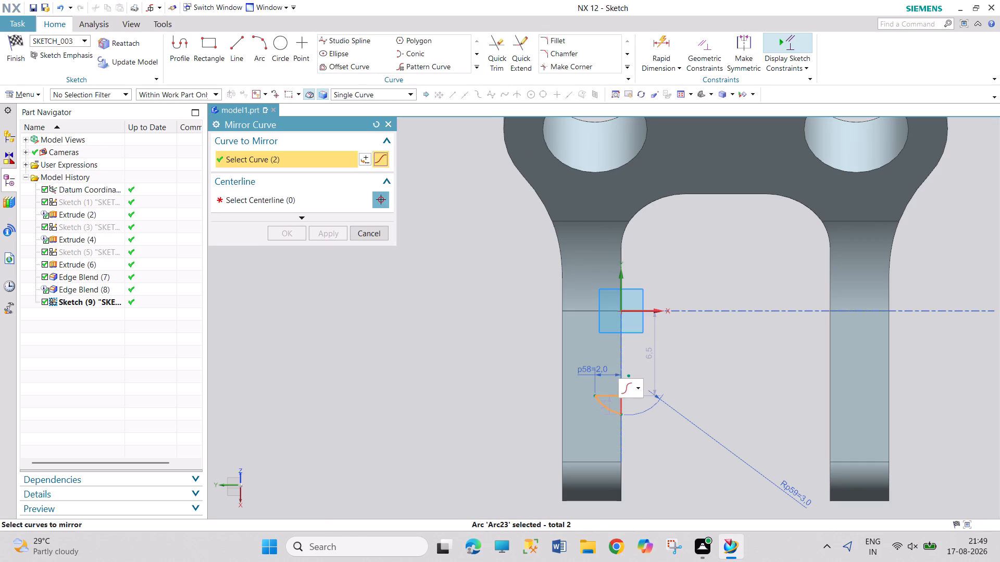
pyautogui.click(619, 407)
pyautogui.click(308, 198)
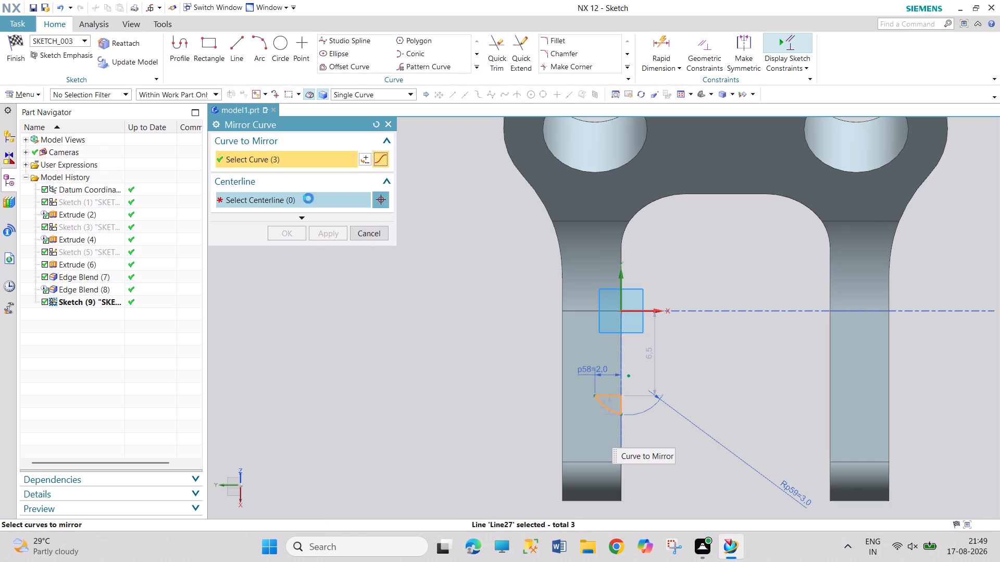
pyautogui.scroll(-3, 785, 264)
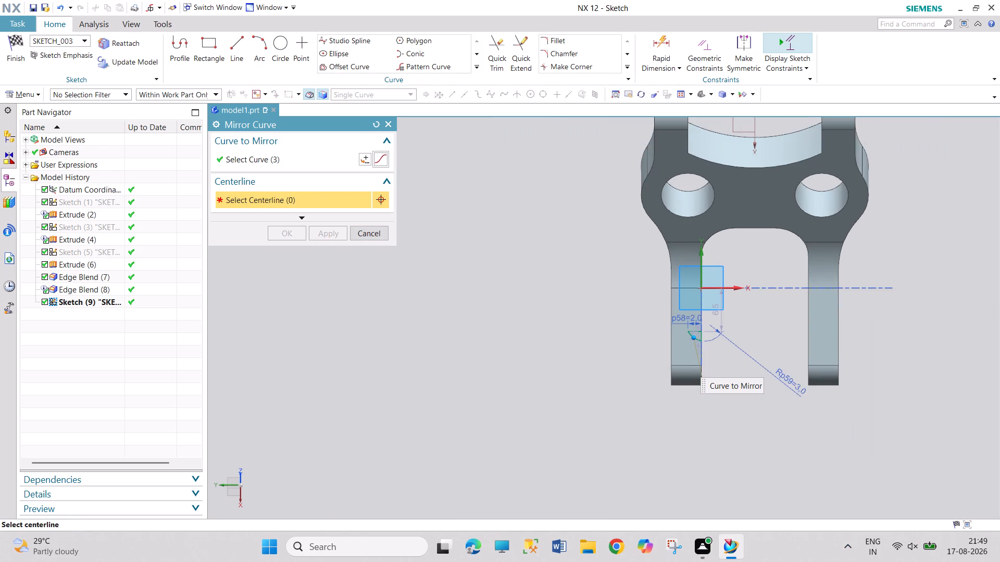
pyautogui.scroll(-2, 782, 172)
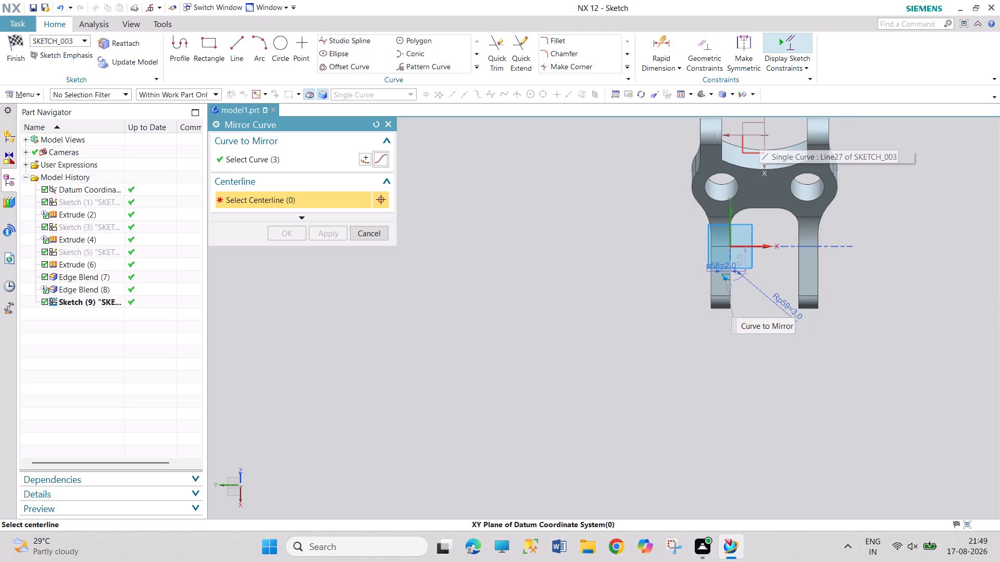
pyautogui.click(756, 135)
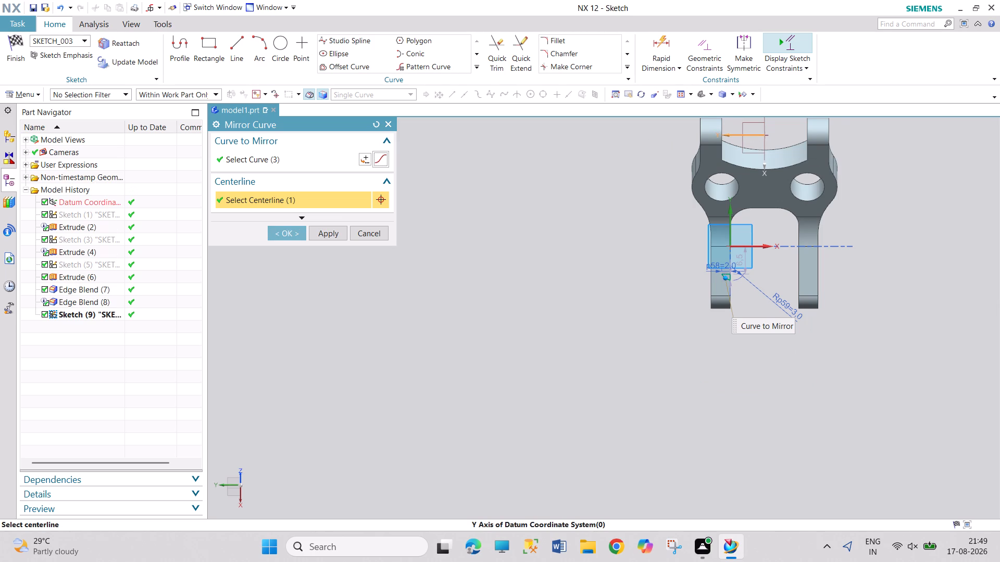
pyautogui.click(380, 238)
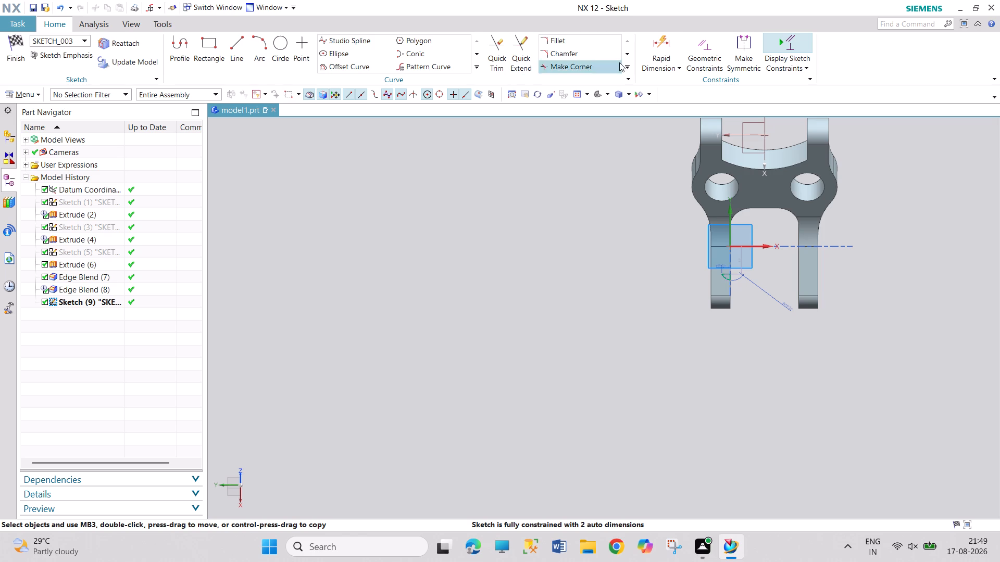
# Finish the sketch and extrude the small arc-shaped profile 1 mm in the reversed direction, subtracting it from the fork arm.
pyautogui.click(12, 52)
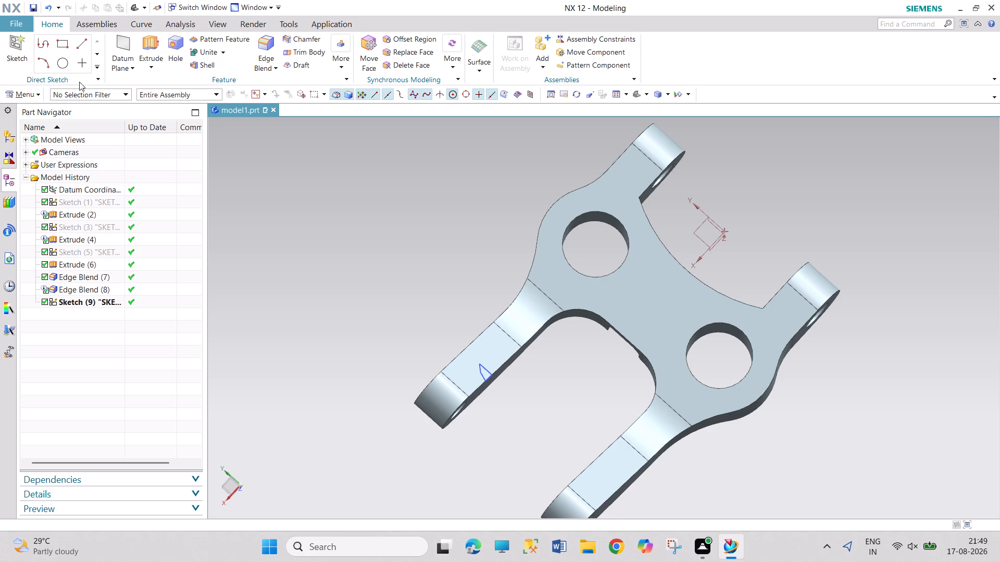
pyautogui.click(159, 45)
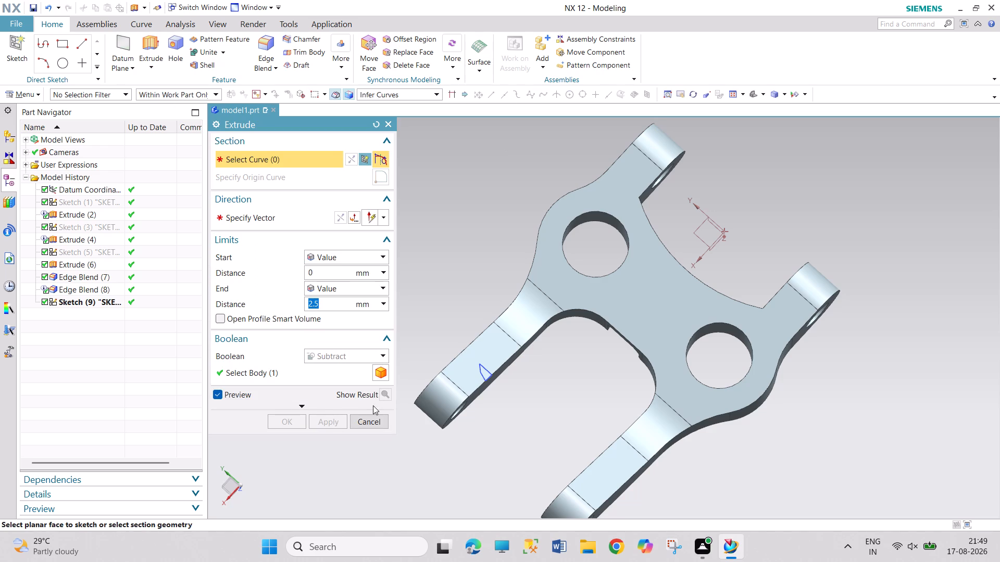
pyautogui.click(489, 376)
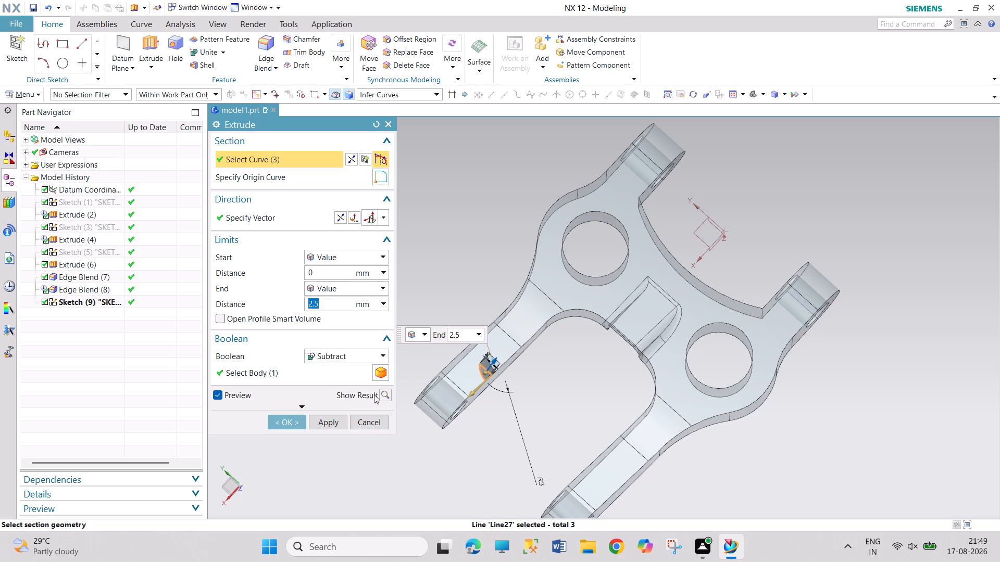
pyautogui.click(382, 355)
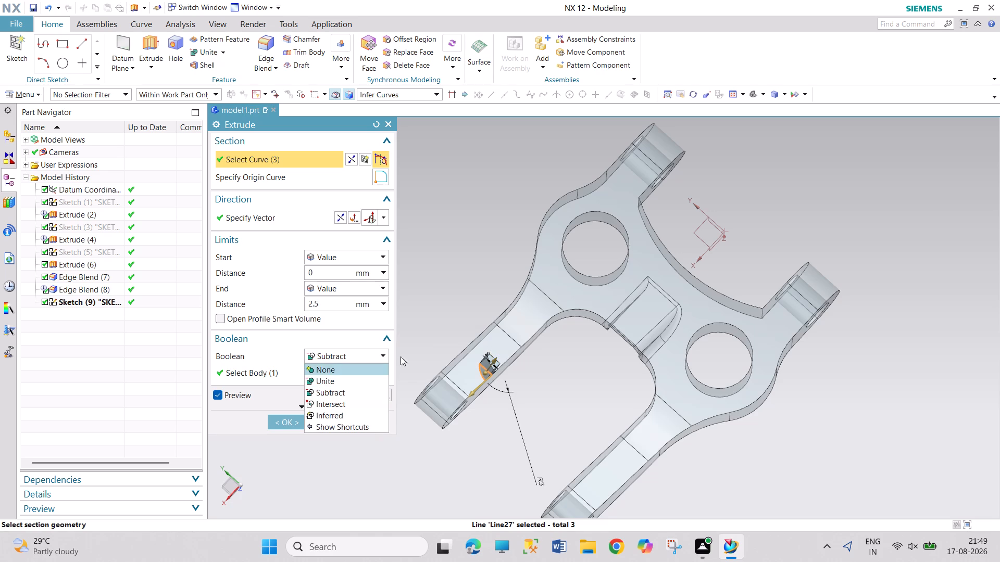
pyautogui.click(341, 214)
pyautogui.click(341, 214)
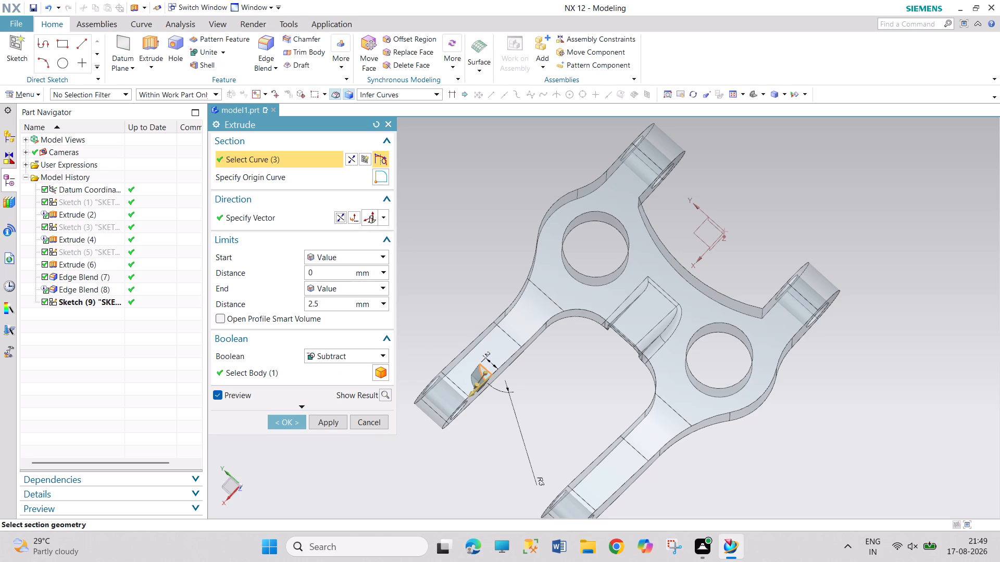
pyautogui.doubleClick(334, 301)
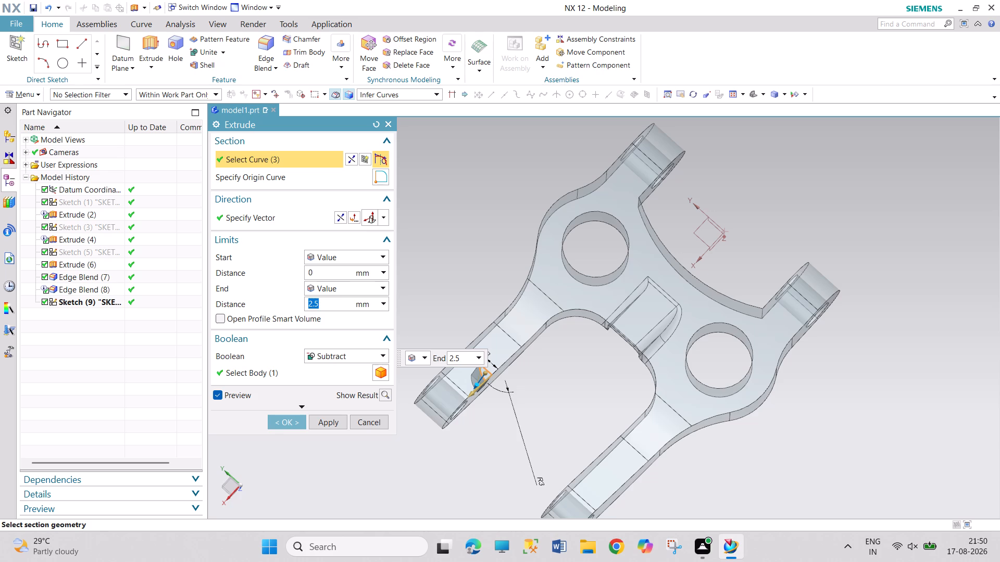
pyautogui.press('1')
pyautogui.press('Return')
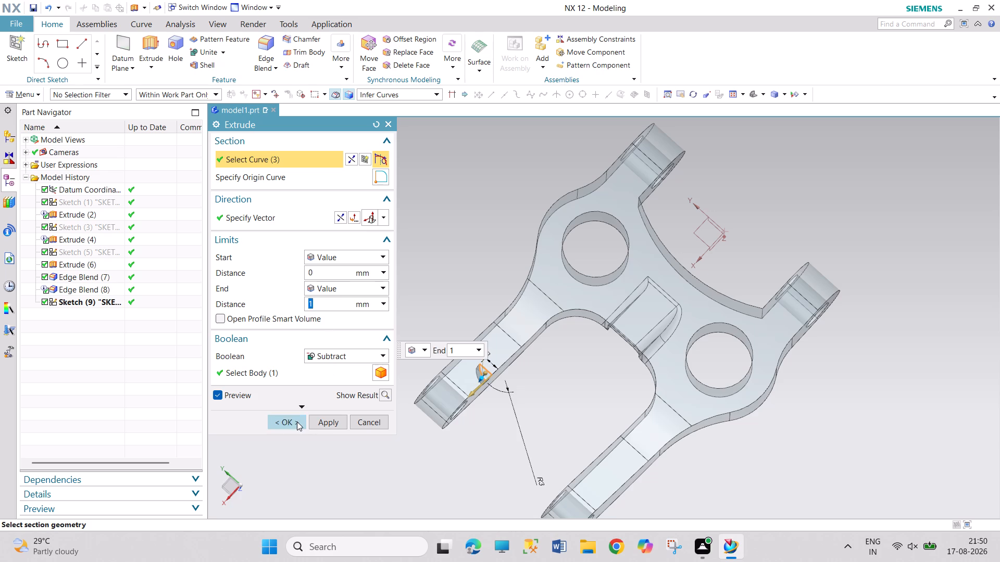
pyautogui.click(297, 421)
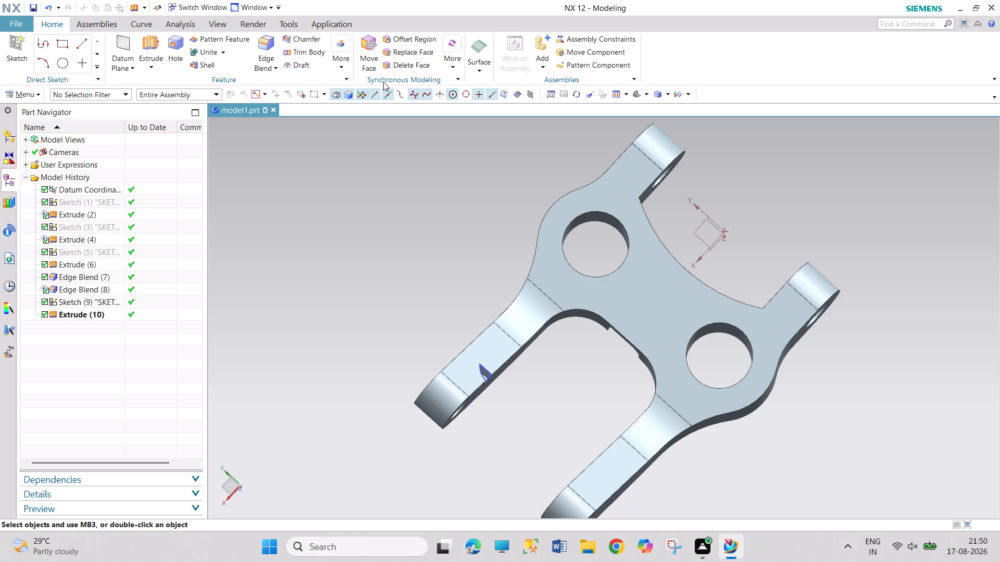
# Mirror the small arc-shaped cut onto the other fork arm about the datum XZ plane using Mirror Feature.
pyautogui.click(342, 66)
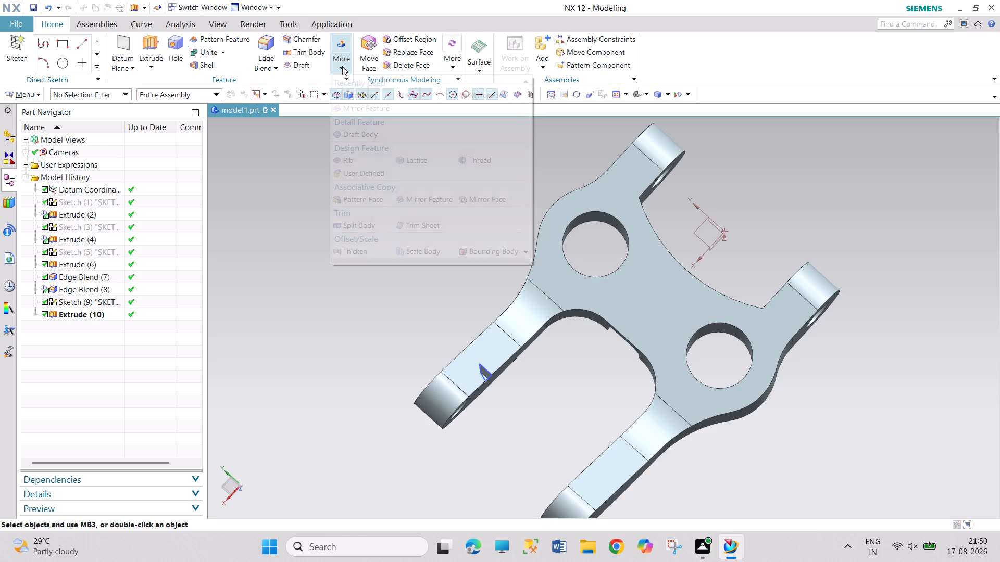
pyautogui.click(366, 107)
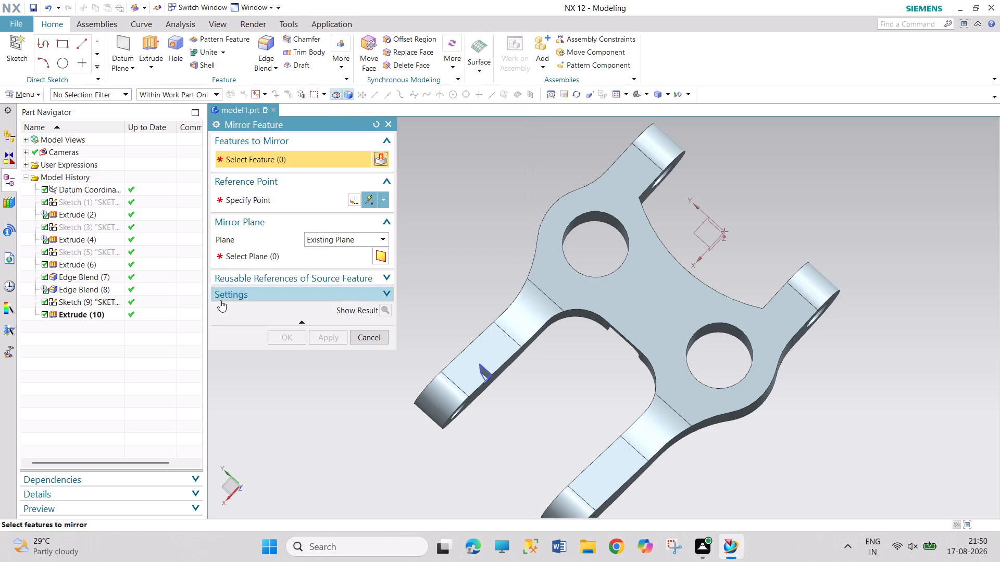
pyautogui.click(91, 314)
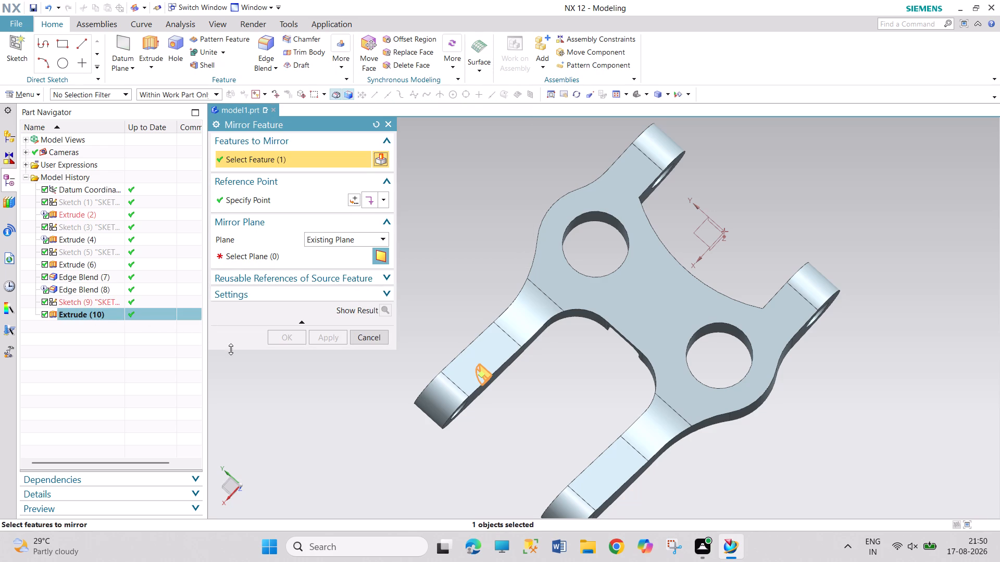
pyautogui.click(305, 204)
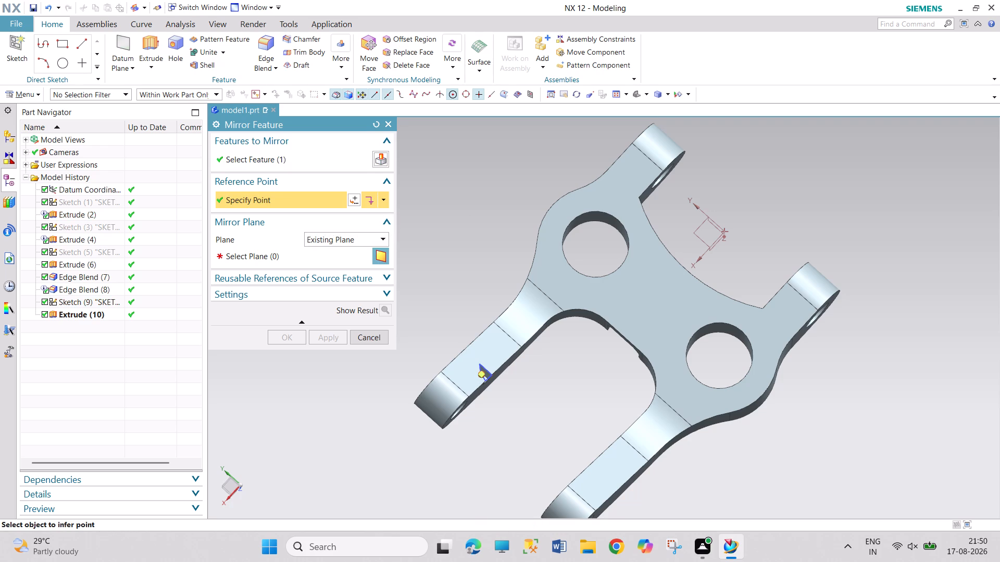
pyautogui.click(287, 254)
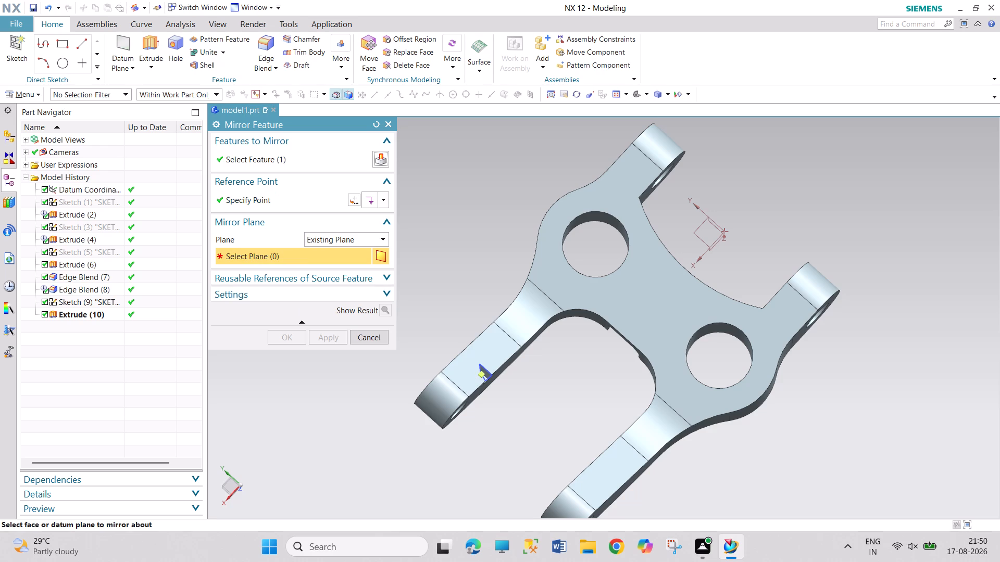
pyautogui.click(702, 258)
pyautogui.click(715, 244)
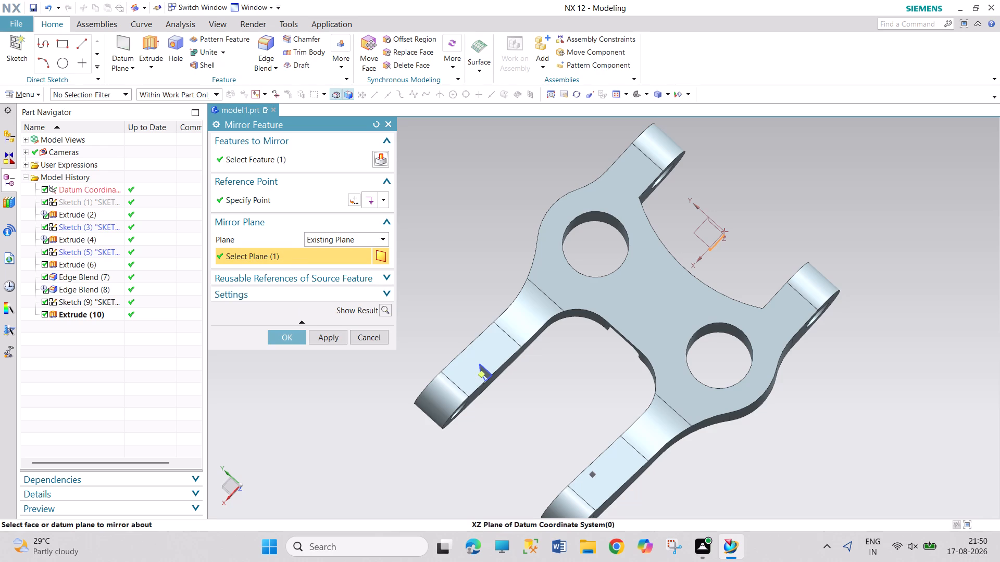
pyautogui.click(294, 342)
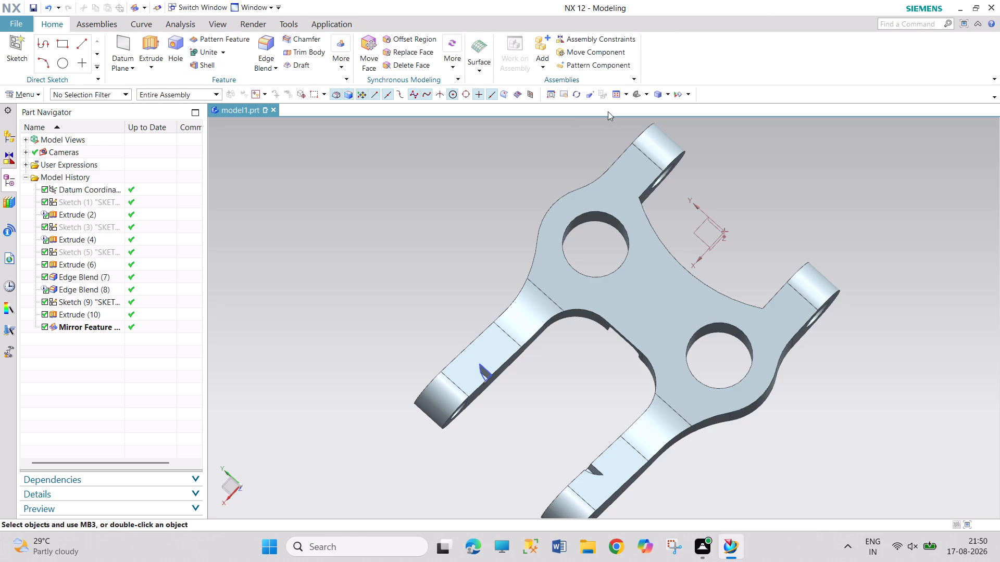
# Examine the whole lever in an isometric view, including the small cuts on the inner sides of the fork arms.
pyautogui.click(631, 94)
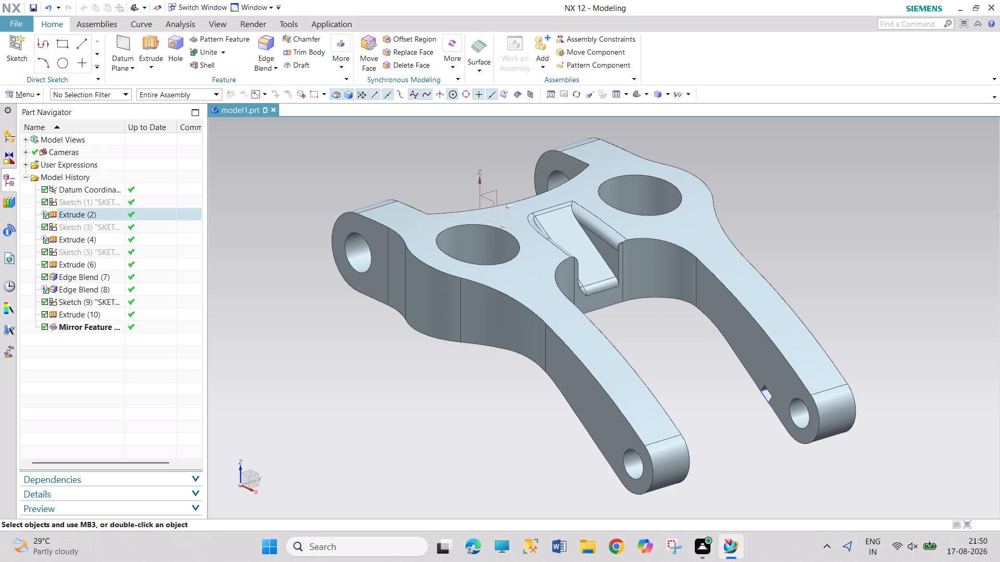
pyautogui.scroll(-3, 698, 355)
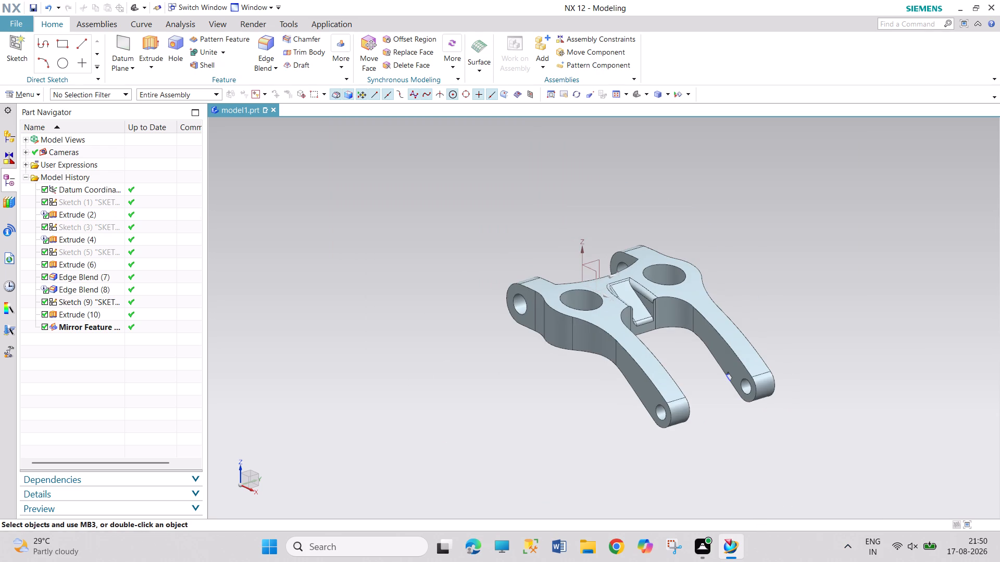
pyautogui.scroll(4, 672, 347)
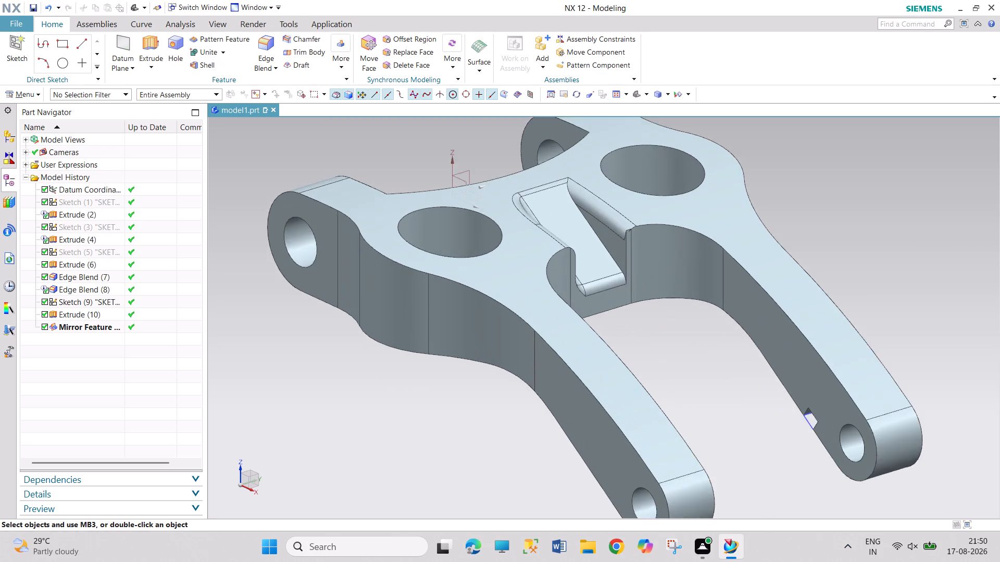
pyautogui.scroll(8, 672, 347)
pyautogui.scroll(-7, 668, 349)
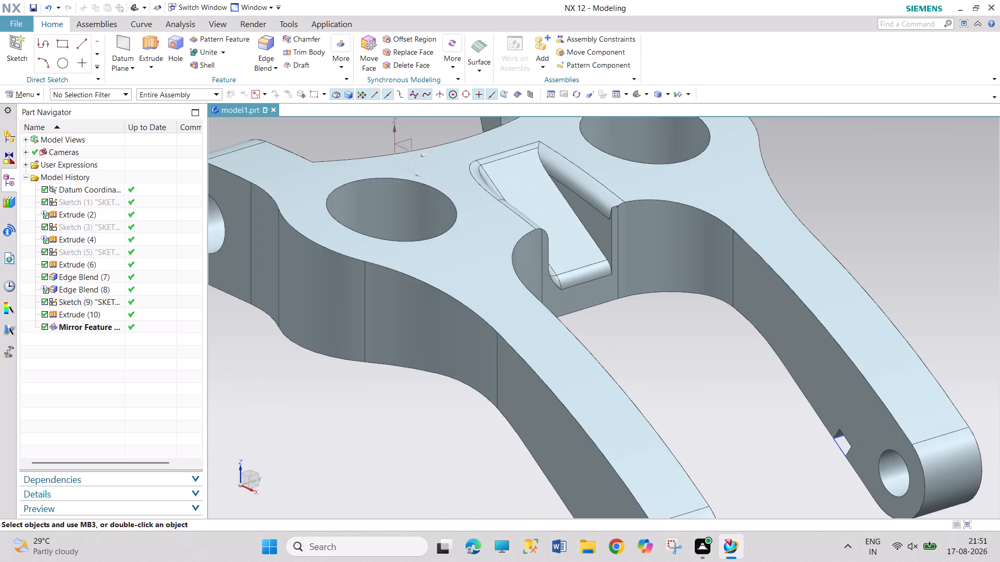
pyautogui.scroll(-10, 664, 355)
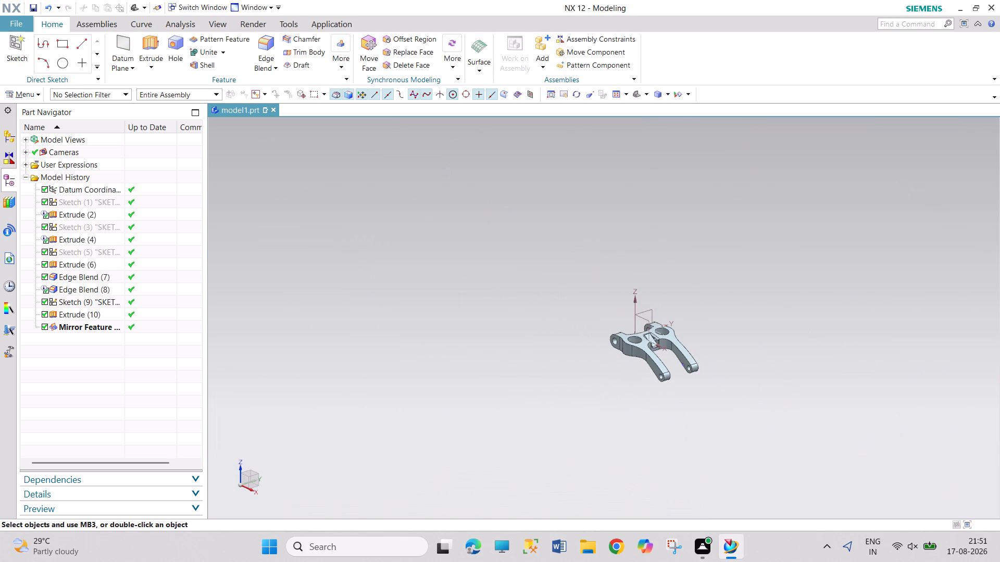
pyautogui.scroll(1, 637, 342)
pyautogui.scroll(-1, 633, 341)
pyautogui.scroll(4, 633, 341)
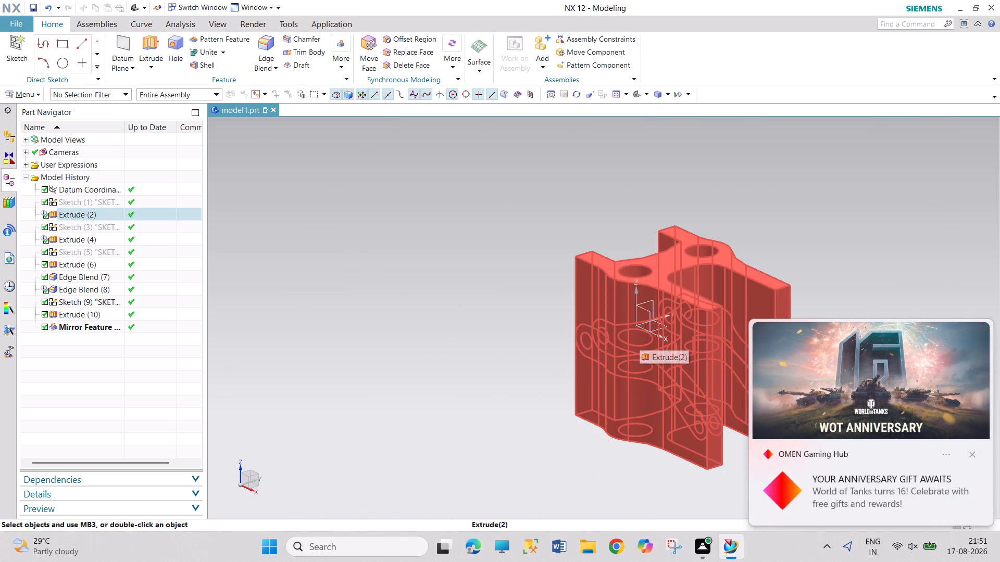
pyautogui.scroll(2, 640, 337)
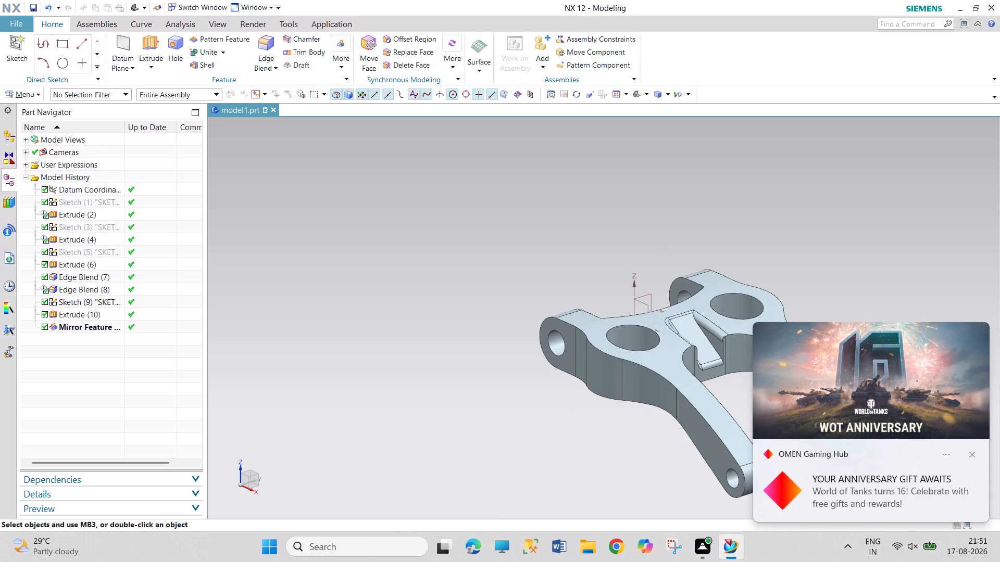
pyautogui.scroll(1, 817, 286)
pyautogui.scroll(-2, 793, 296)
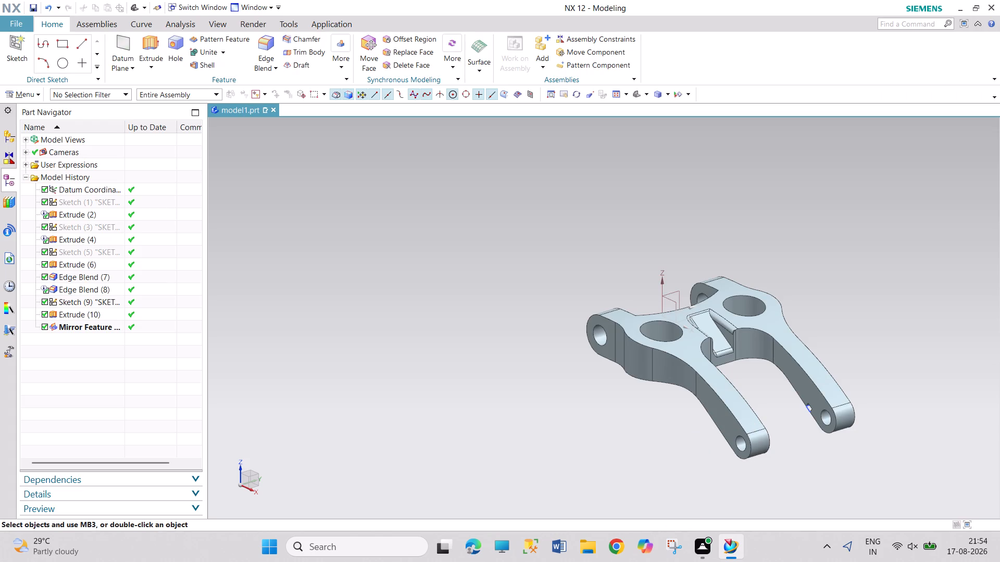
# Save the part as BIKE REAR LEVER in the folder D:\DESKTOP2\NX CAD CADDESK.
pyautogui.hotkey('ctrl', 's')
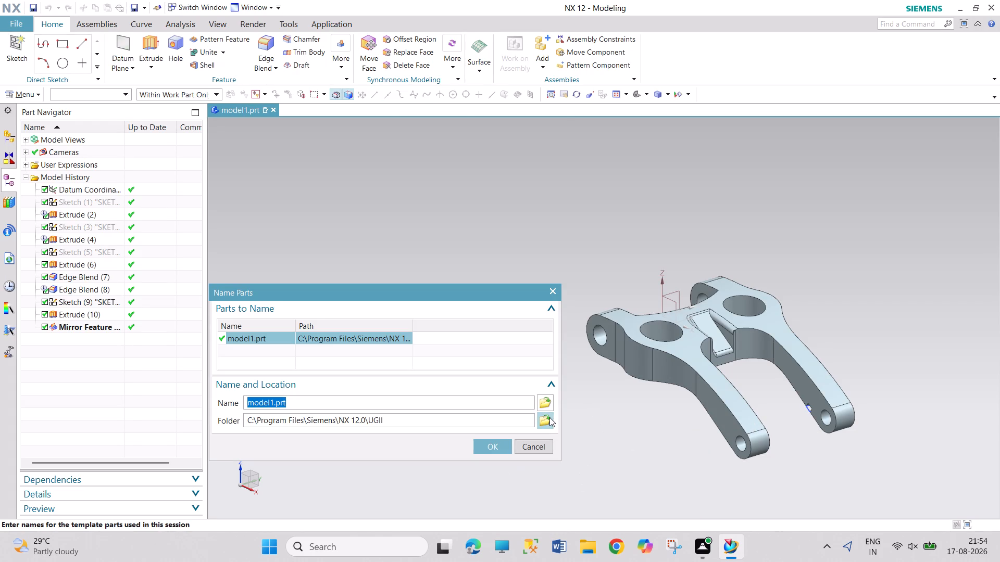
pyautogui.click(549, 417)
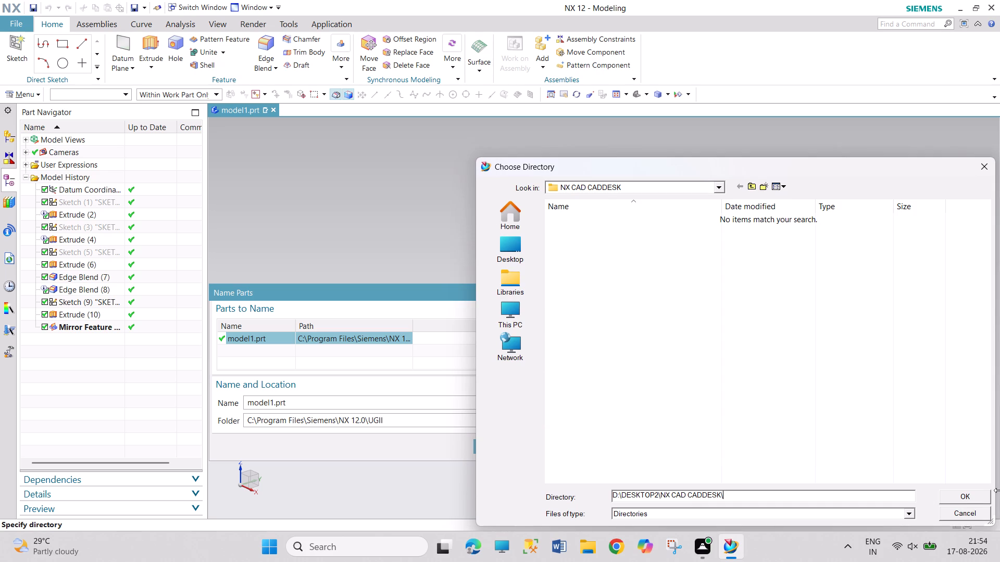
pyautogui.click(968, 494)
pyautogui.click(389, 394)
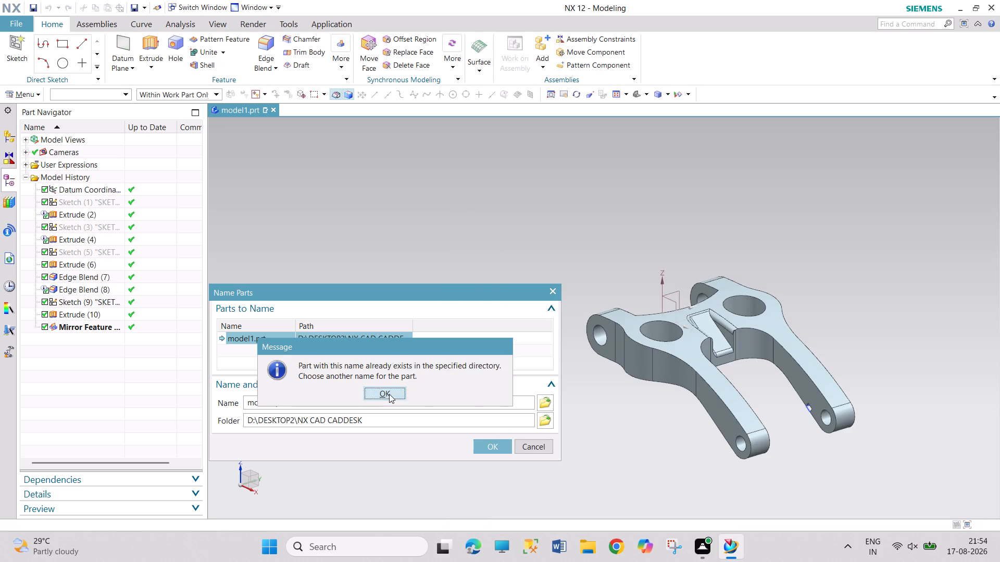
pyautogui.doubleClick(392, 404)
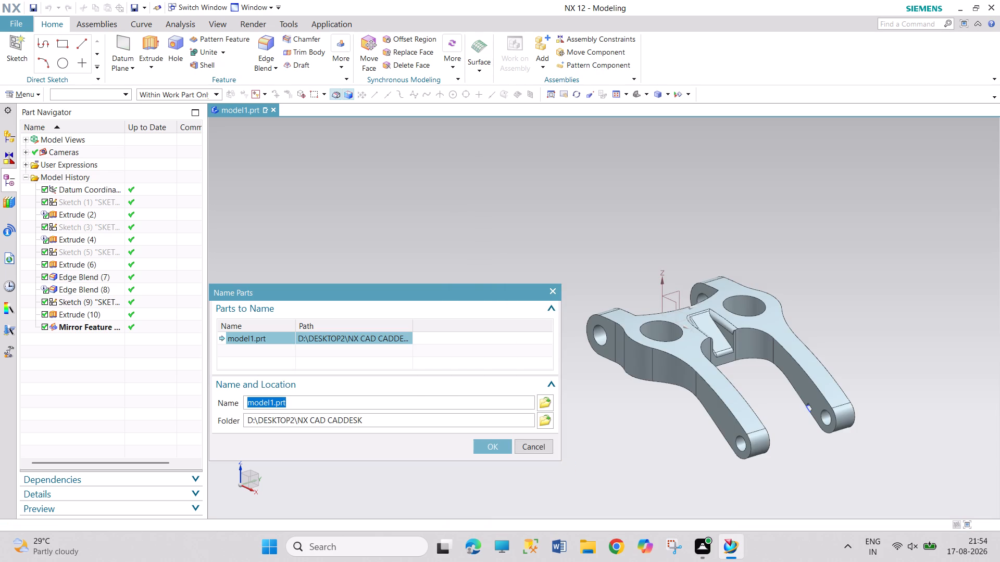
pyautogui.write('BIKE')
pyautogui.press('space')
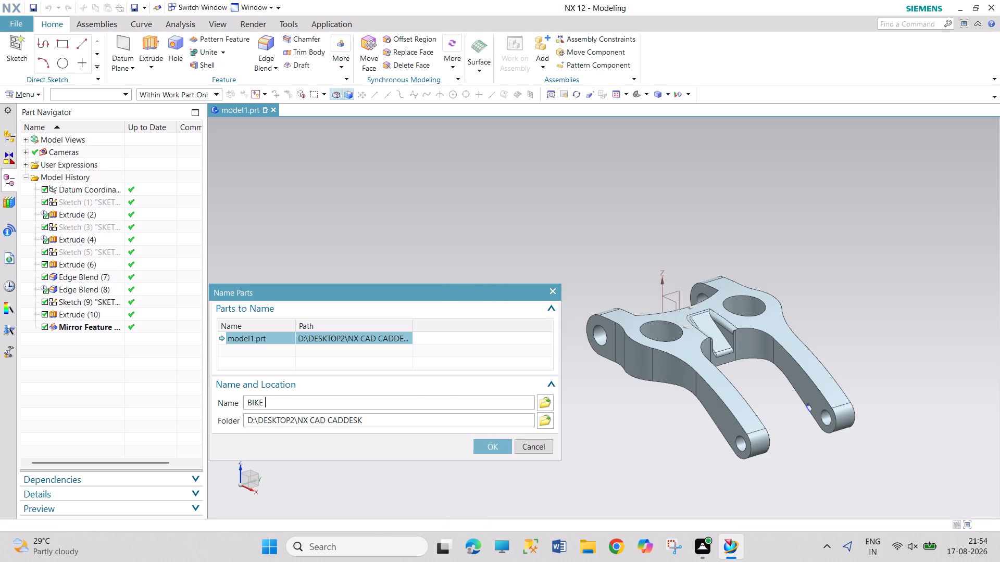
pyautogui.write('REAR LEVER')
pyautogui.press('Return')
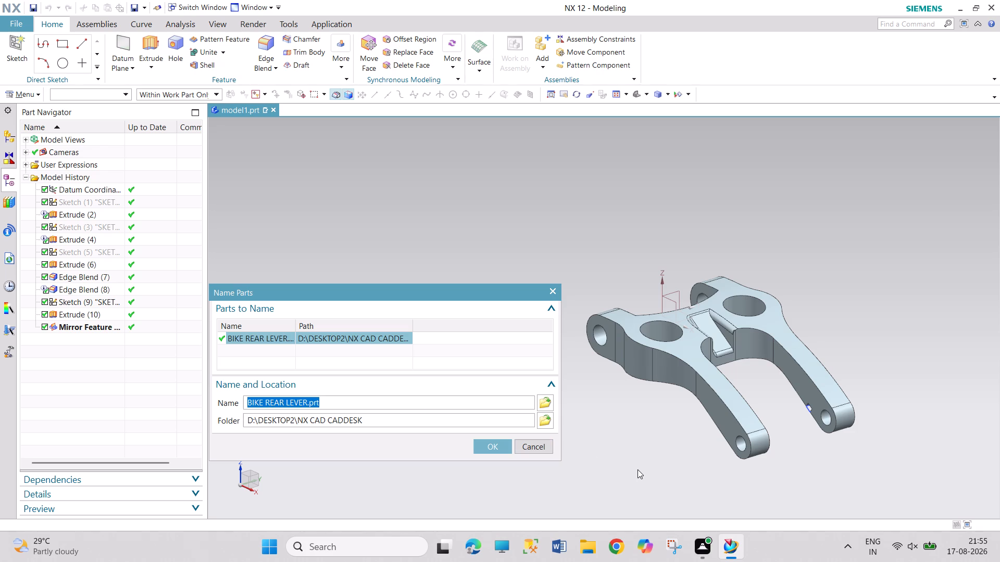
pyautogui.click(503, 451)
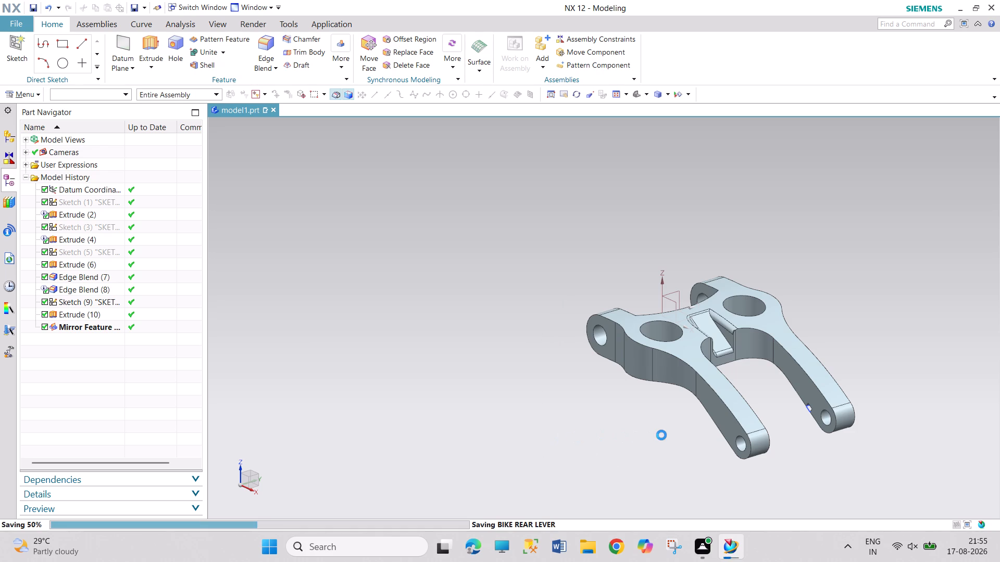